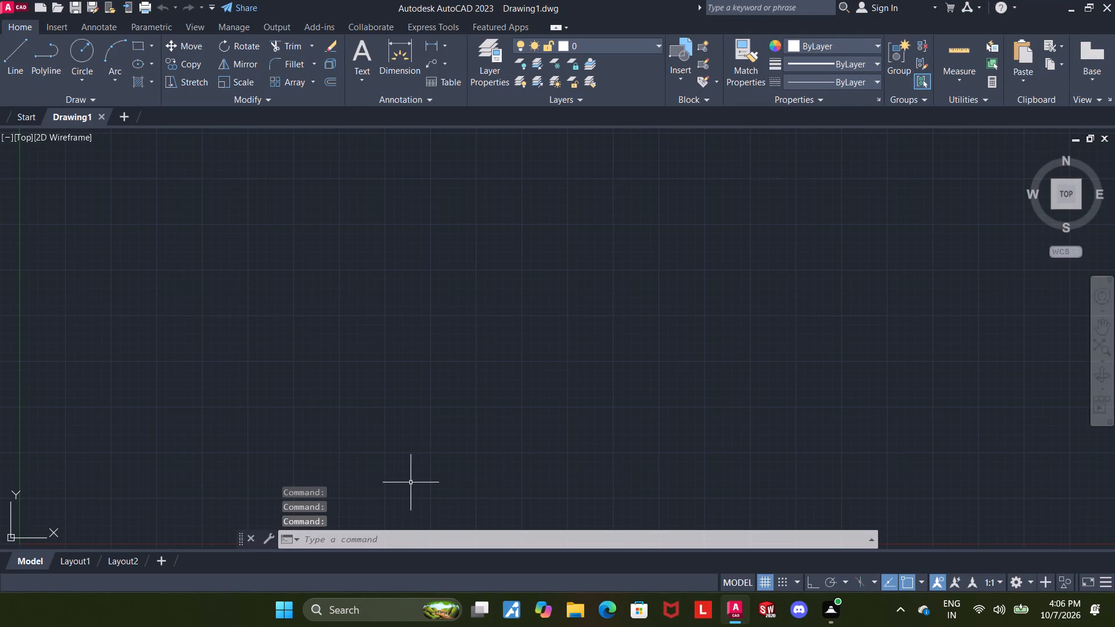
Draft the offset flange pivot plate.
Turn on command log recording with LOGFILEON.
{"action": "left_click", "coordinate": [418, 533]}
{"action": "type", "text": "logfile"}
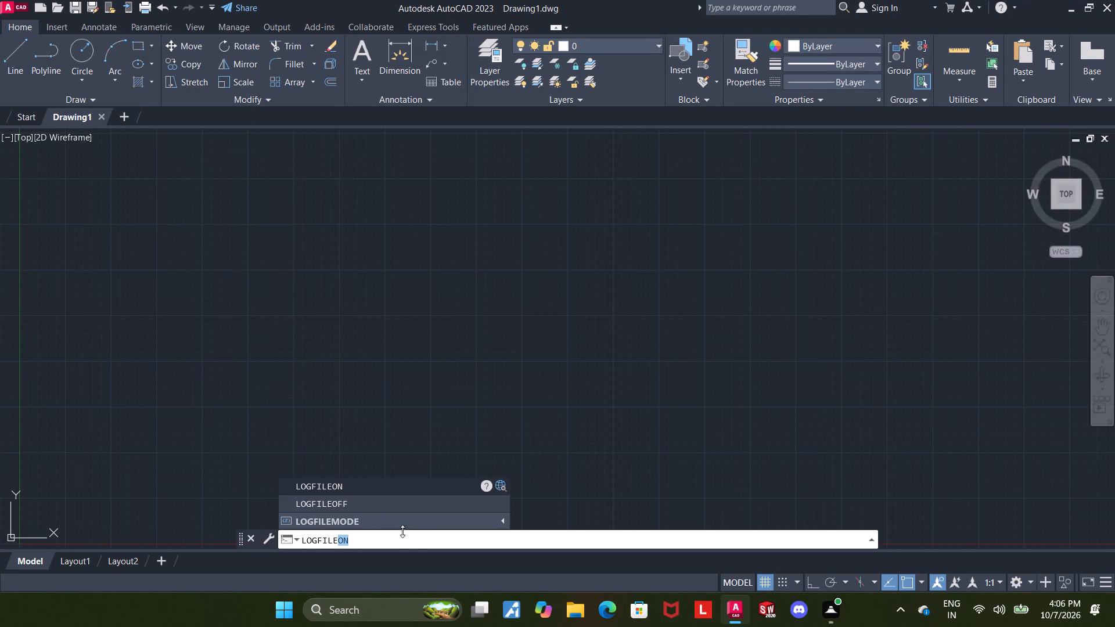
{"action": "left_click", "coordinate": [353, 481]}
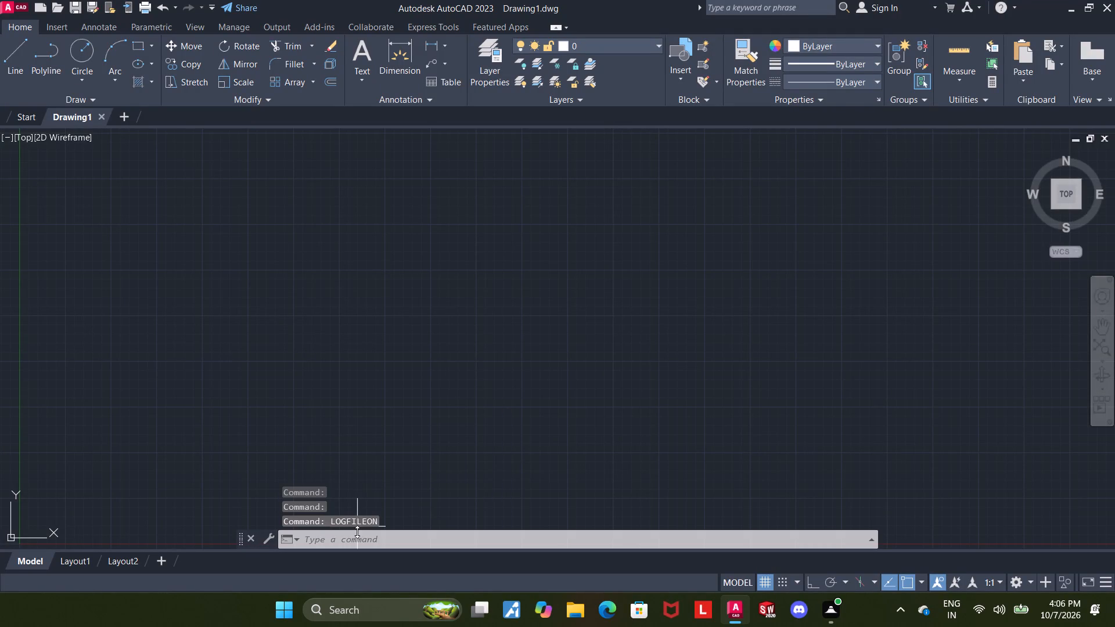
Set the model space limits from 0,0 to 100,100.
{"action": "left_click", "coordinate": [359, 540]}
{"action": "type", "text": "limits"}
{"action": "key", "text": "Return"}
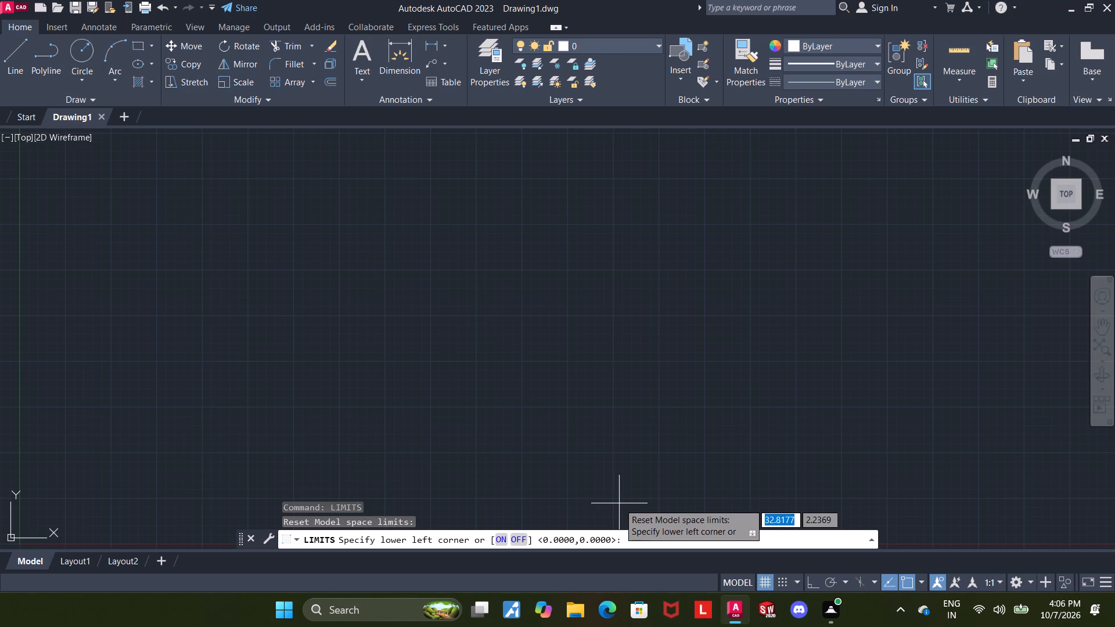
{"action": "type", "text": "0,0"}
{"action": "key", "text": "Return"}
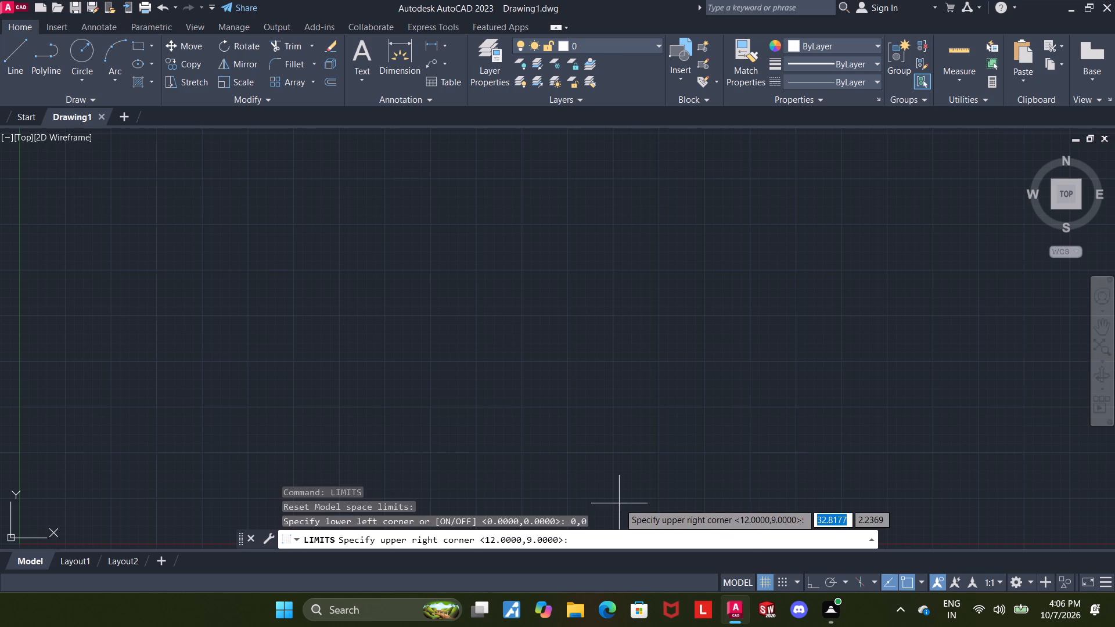
{"action": "type", "text": "100,100"}
{"action": "key", "text": "Return"}
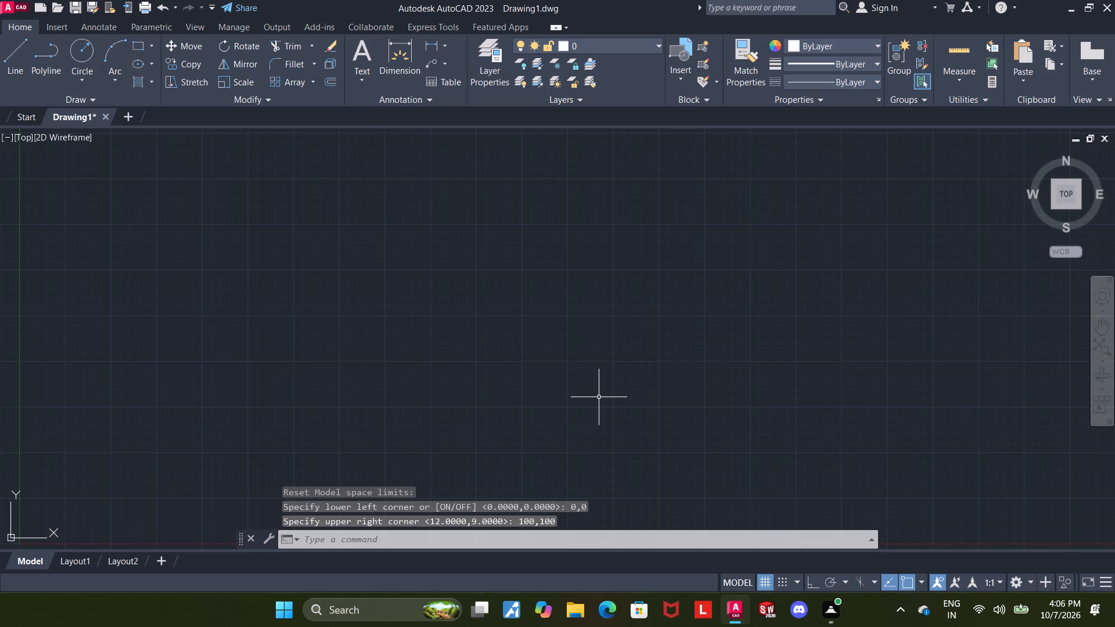
Draw a circle of diameter 100 centred at about 379,245, up and to the right of the origin.
{"action": "scroll", "coordinate": [555, 336], "scroll_direction": "down", "scroll_amount": 3}
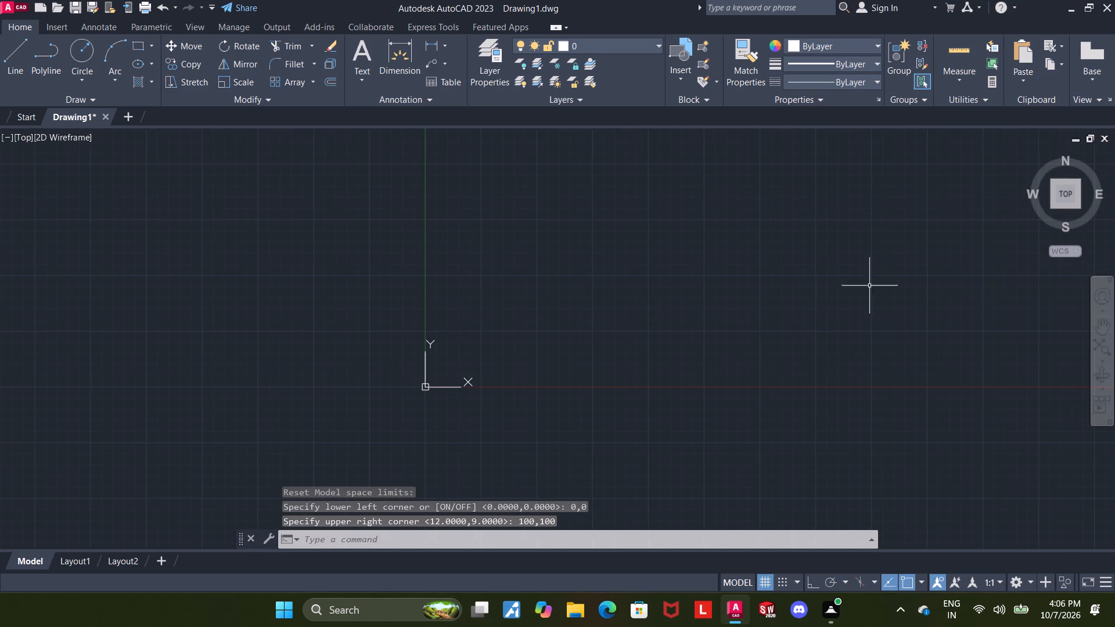
{"action": "left_click", "coordinate": [1103, 328]}
{"action": "left_click_drag", "start_coordinate": [784, 298], "coordinate": [525, 409]}
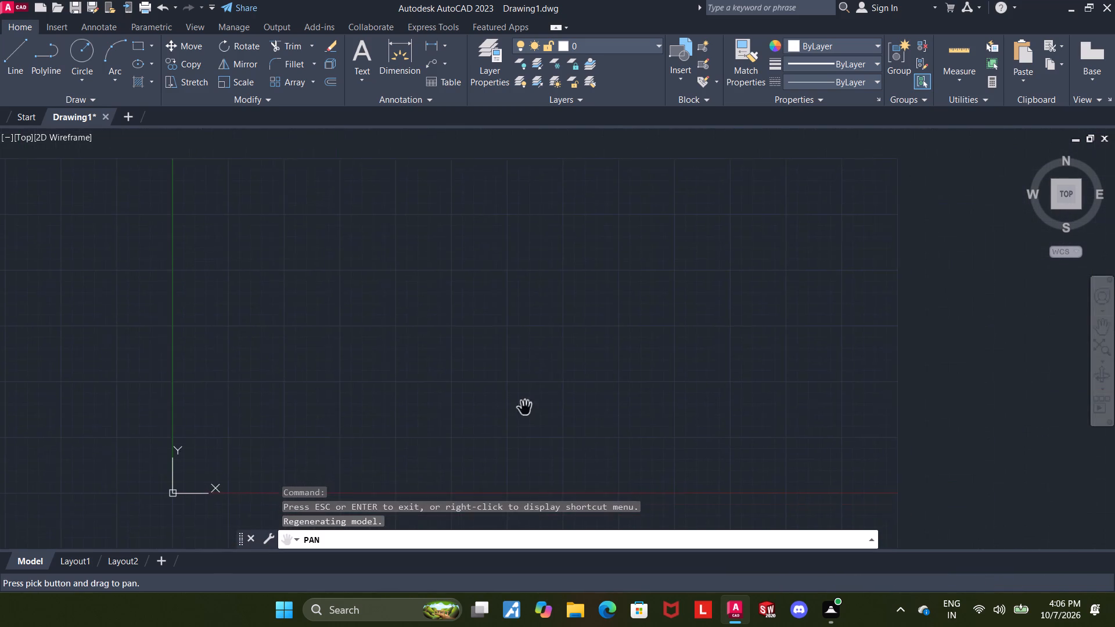
{"action": "scroll", "coordinate": [552, 374], "scroll_direction": "down", "scroll_amount": 2}
{"action": "left_click_drag", "start_coordinate": [722, 312], "coordinate": [348, 422]}
{"action": "scroll", "coordinate": [397, 367], "scroll_direction": "down", "scroll_amount": 1}
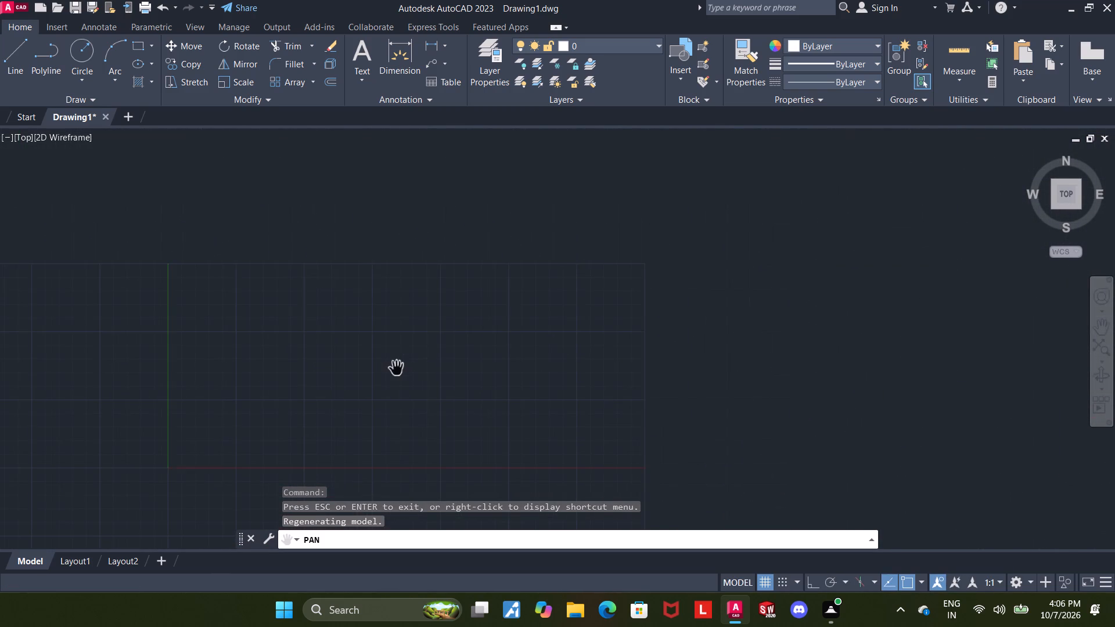
{"action": "left_click_drag", "start_coordinate": [642, 343], "coordinate": [631, 344]}
{"action": "key", "text": "Escape"}
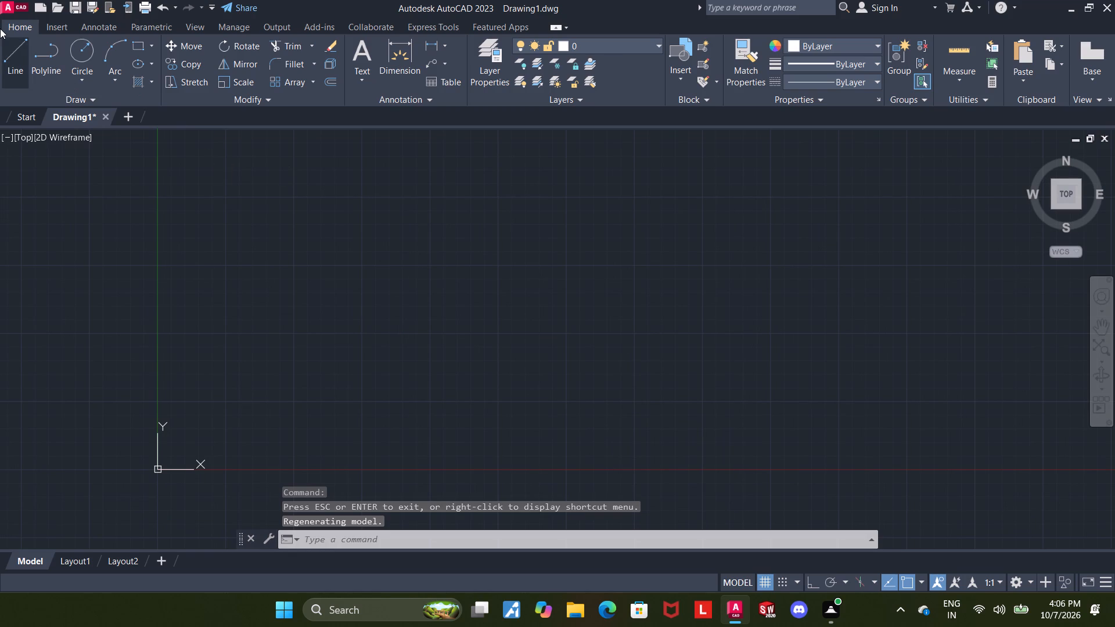
{"action": "left_click", "coordinate": [77, 53]}
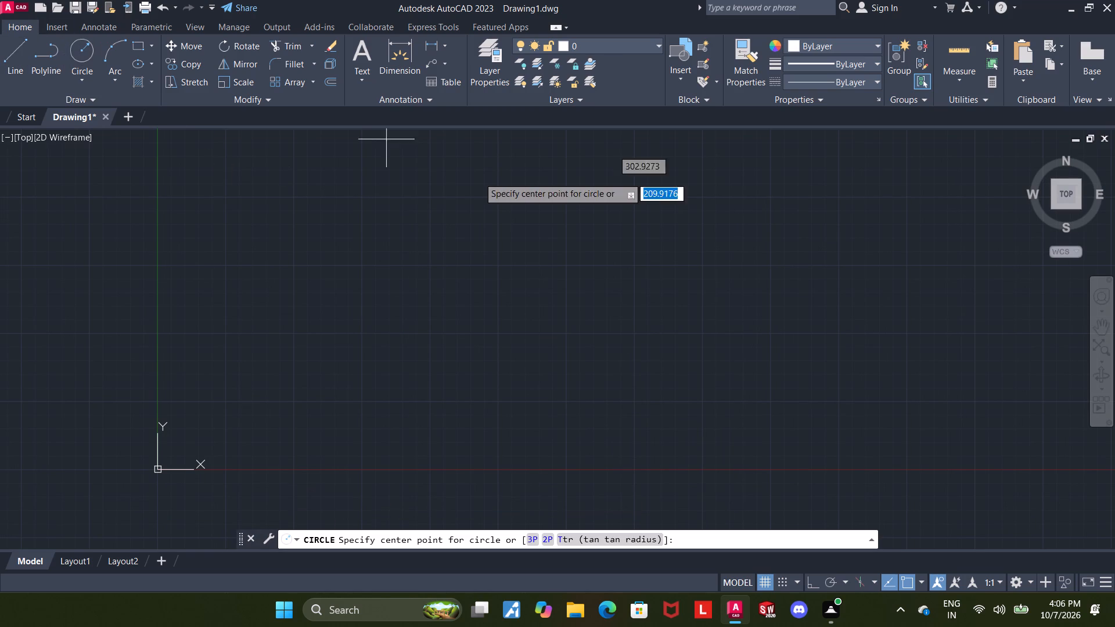
{"action": "left_click", "coordinate": [570, 203]}
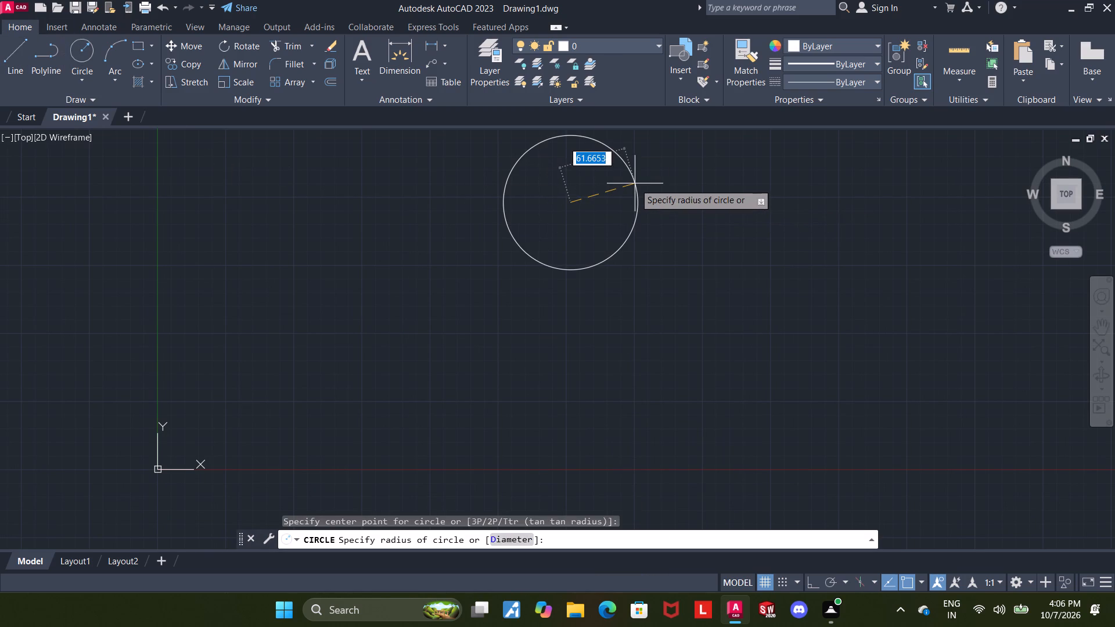
{"action": "key", "text": "d"}
{"action": "key", "text": "Return"}
{"action": "type", "text": "100"}
{"action": "key", "text": "Return"}
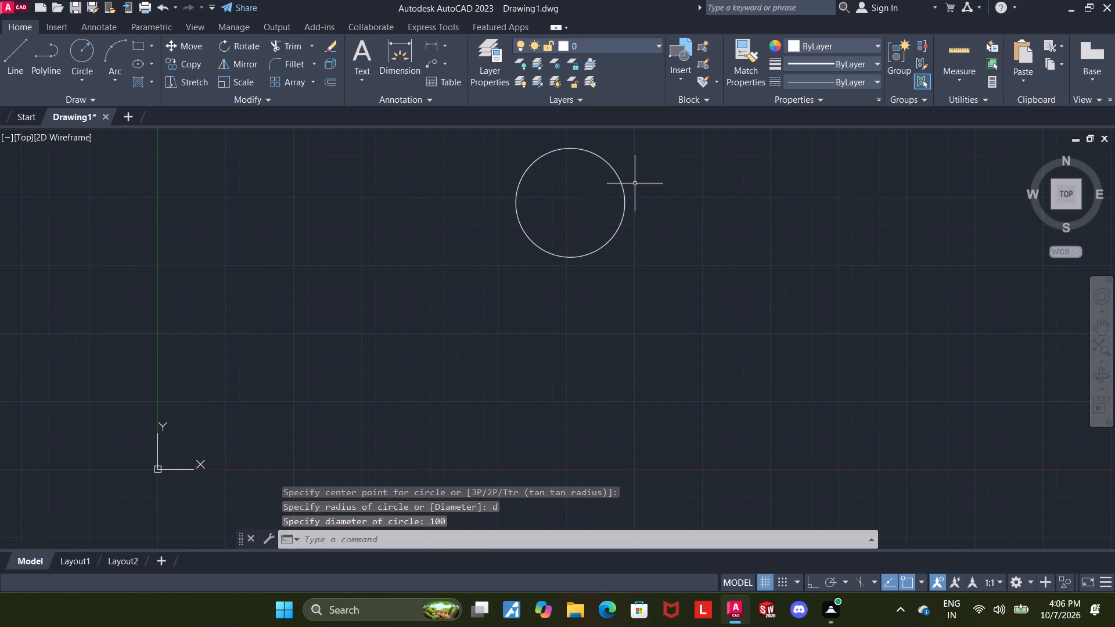
{"action": "key", "text": "Escape"}
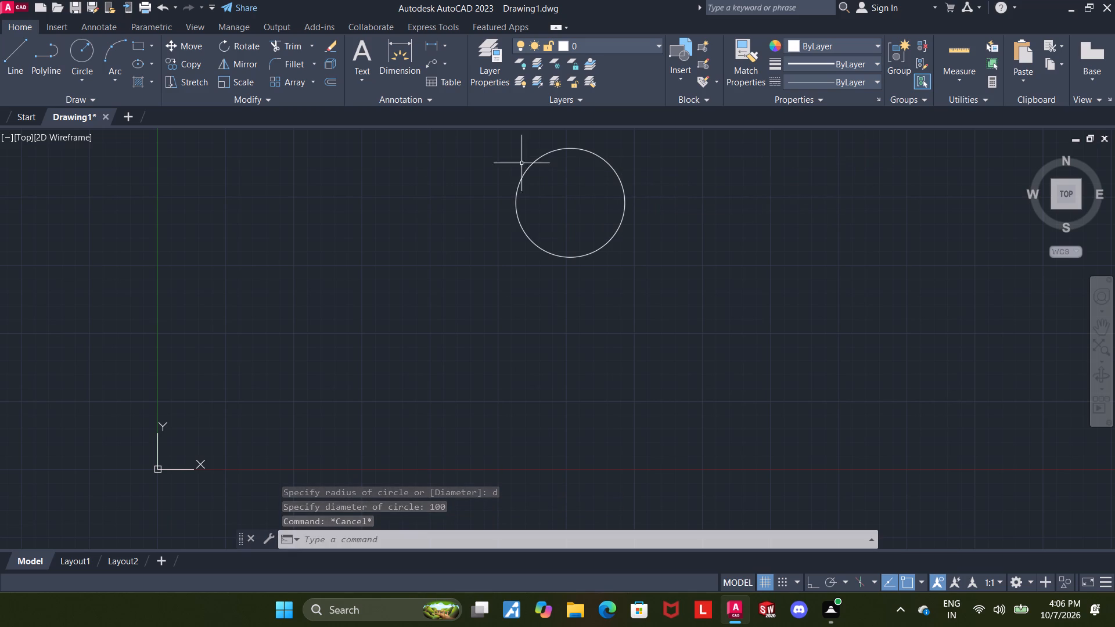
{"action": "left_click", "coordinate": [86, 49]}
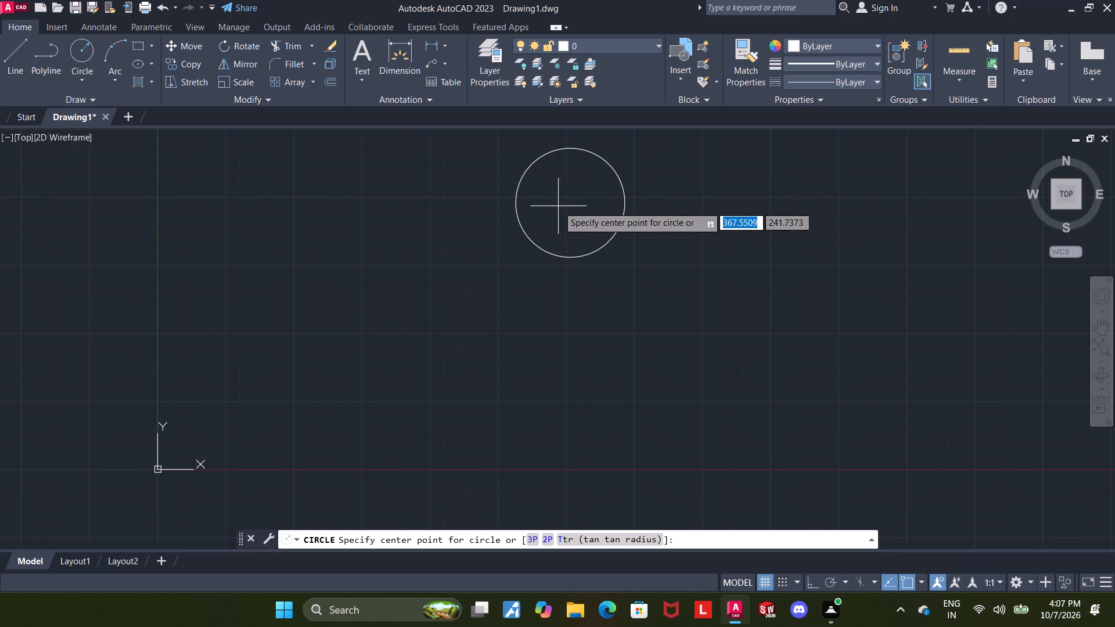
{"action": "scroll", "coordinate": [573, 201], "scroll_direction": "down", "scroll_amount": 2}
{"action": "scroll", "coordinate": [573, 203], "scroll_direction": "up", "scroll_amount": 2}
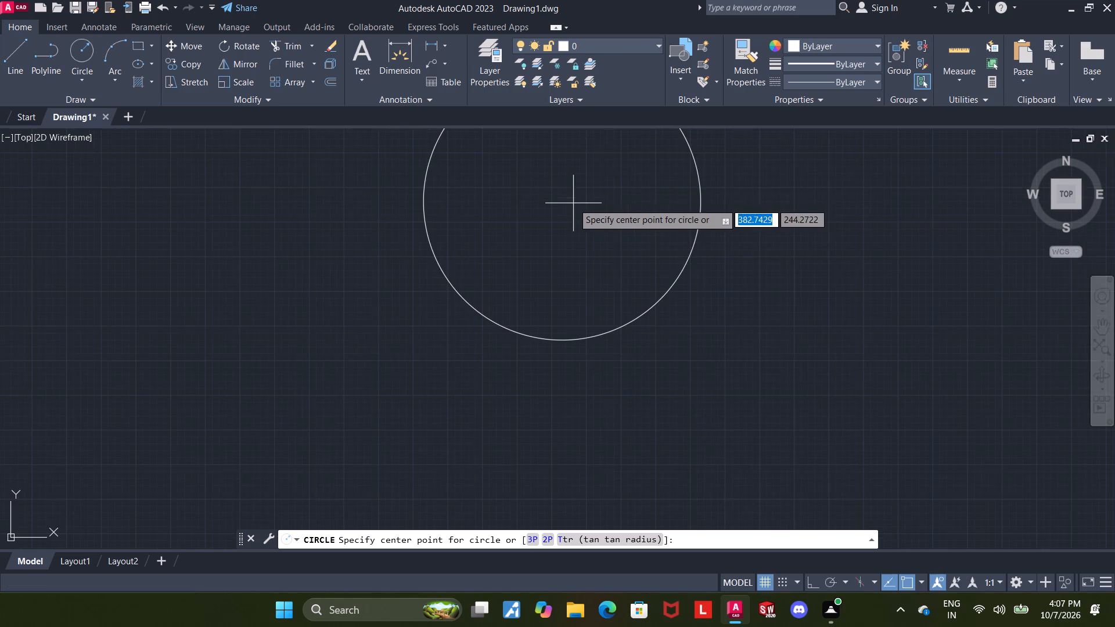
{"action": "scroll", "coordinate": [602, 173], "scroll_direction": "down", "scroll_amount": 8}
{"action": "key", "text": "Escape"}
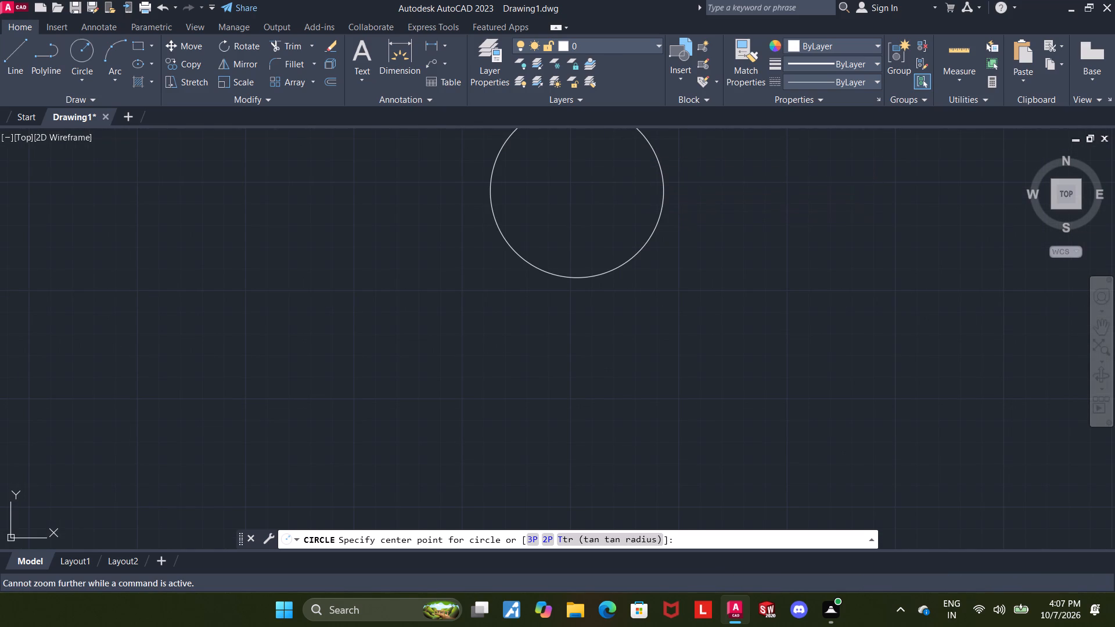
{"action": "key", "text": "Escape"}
Draw a concentric circle of diameter 60 at the centre of the 100-diameter circle.
{"action": "scroll", "coordinate": [635, 208], "scroll_direction": "up", "scroll_amount": 3}
{"action": "scroll", "coordinate": [637, 210], "scroll_direction": "down", "scroll_amount": 5}
{"action": "scroll", "coordinate": [663, 185], "scroll_direction": "up", "scroll_amount": 2}
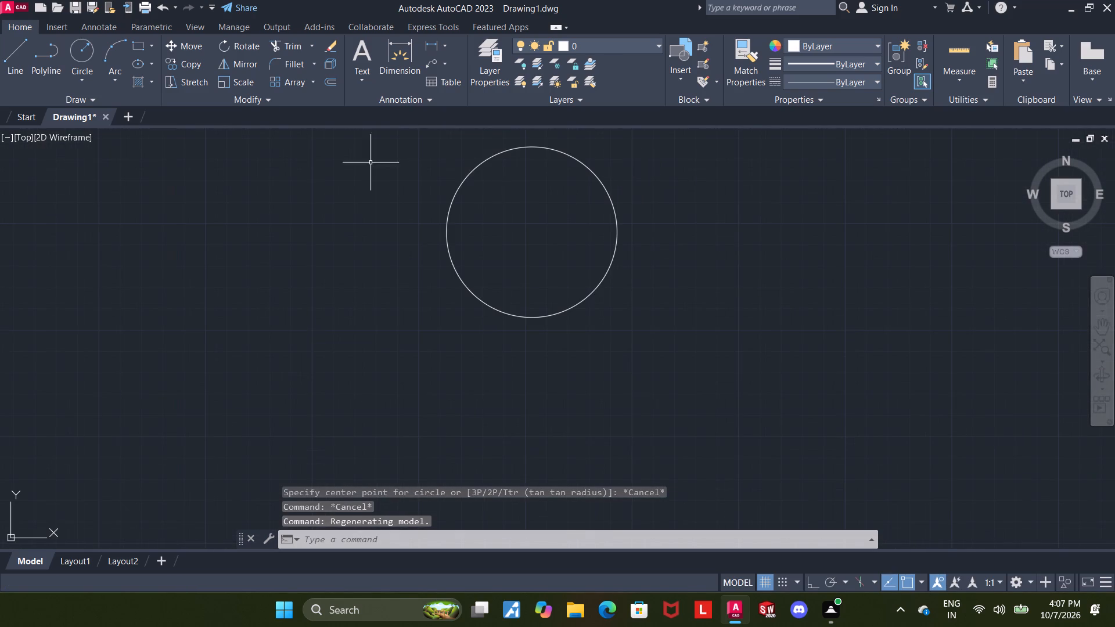
{"action": "left_click", "coordinate": [87, 46]}
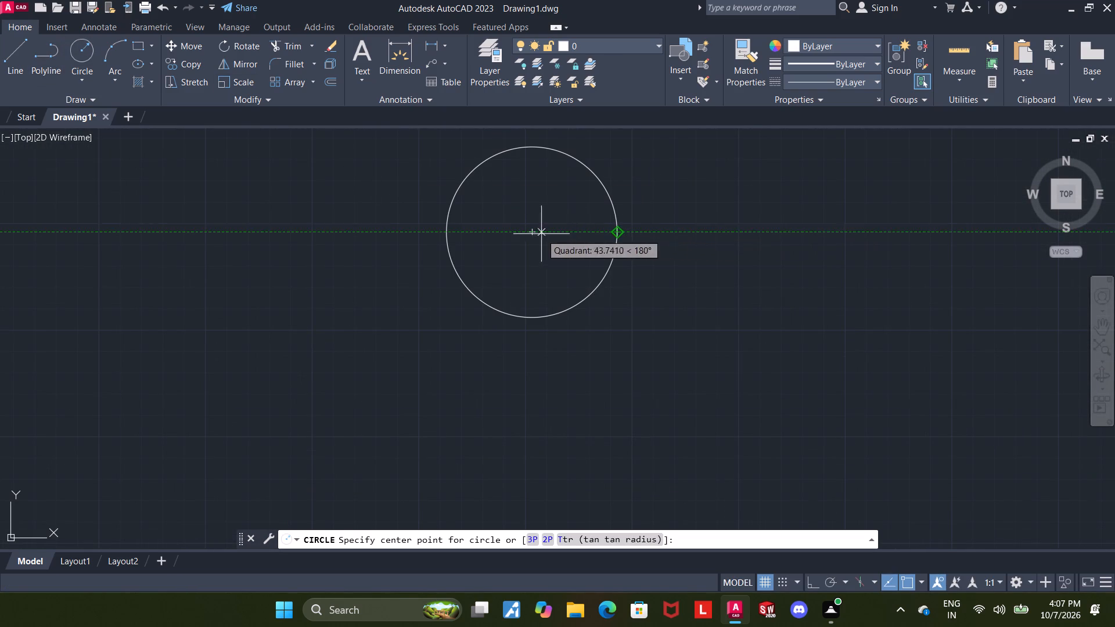
{"action": "left_click", "coordinate": [534, 233]}
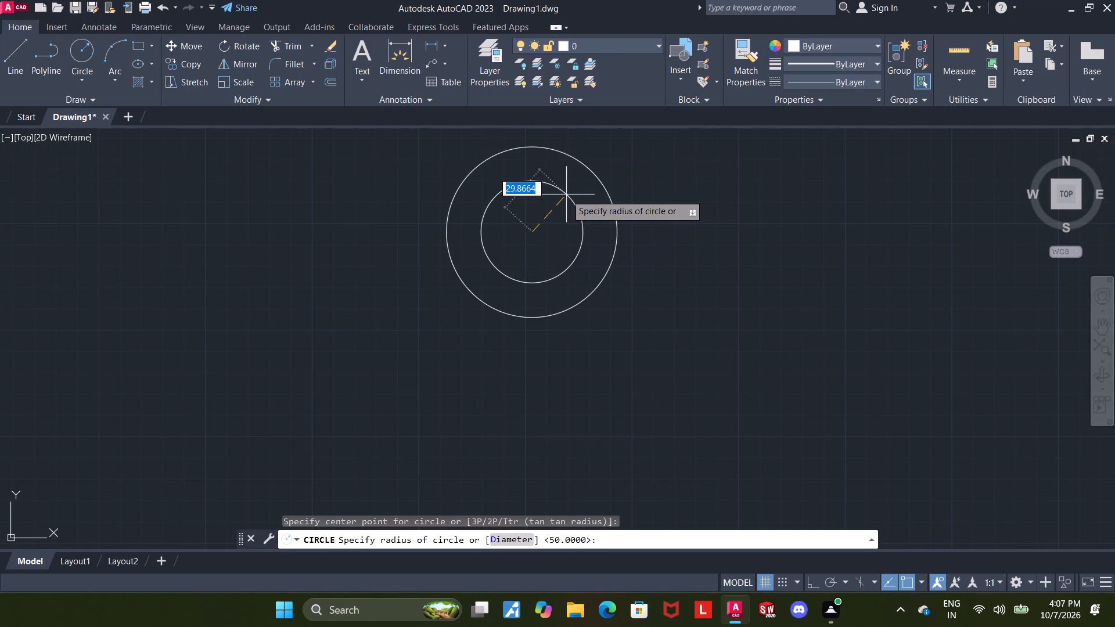
{"action": "key", "text": "d"}
{"action": "key", "text": "Return"}
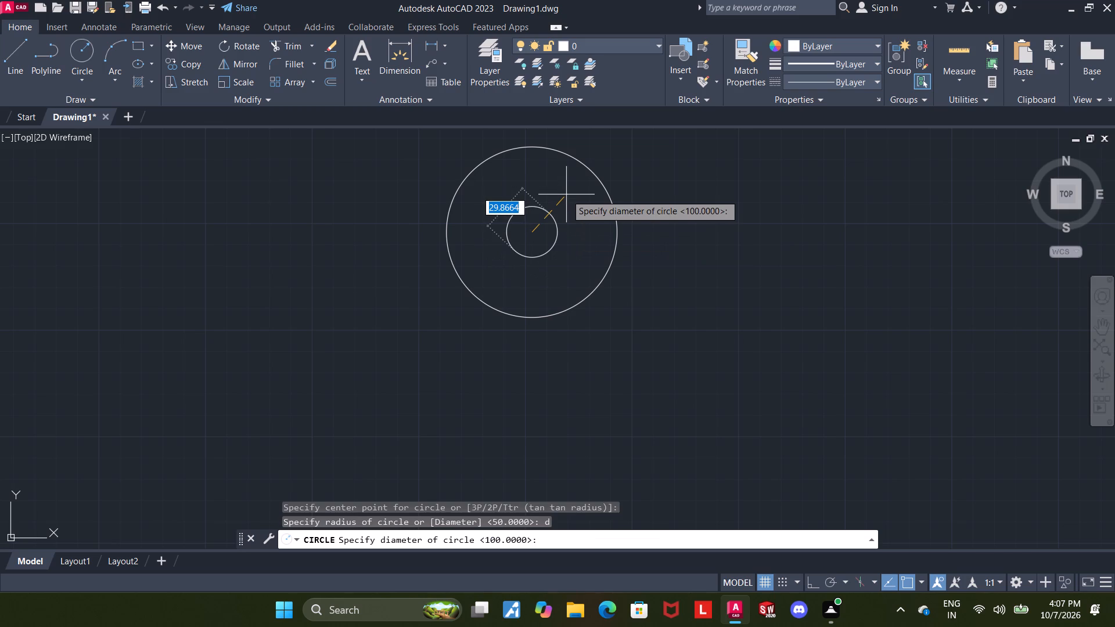
{"action": "type", "text": "60"}
{"action": "key", "text": "Return"}
{"action": "key", "text": "Escape"}
{"action": "key", "text": "Escape"}
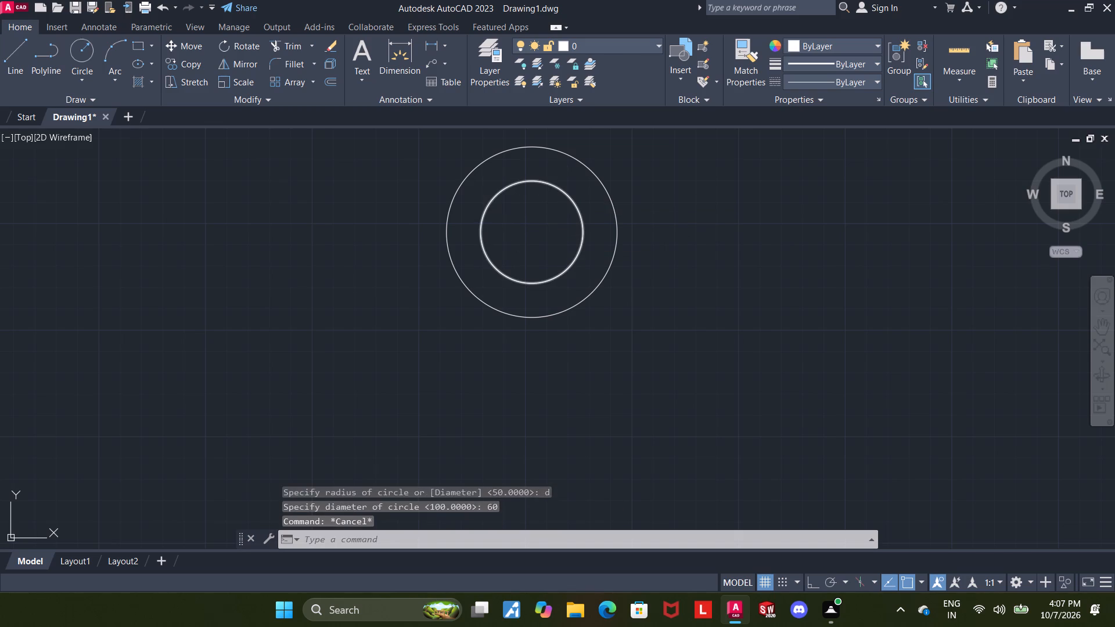
{"action": "key", "text": "Escape"}
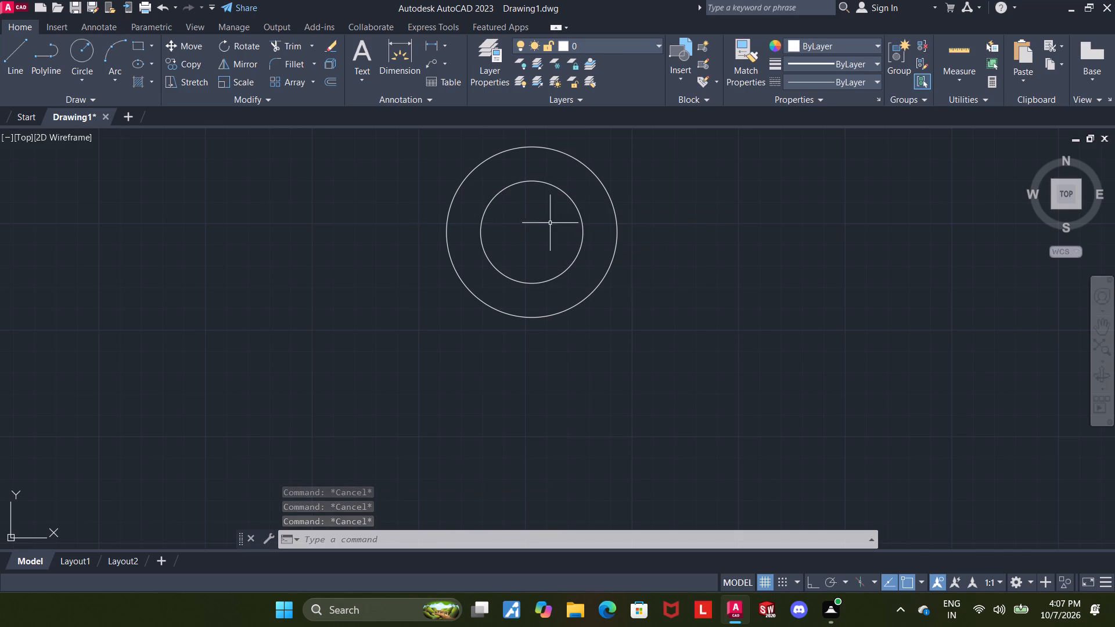
Draw a third concentric circle of diameter 84 at the same centre.
{"action": "left_click", "coordinate": [82, 48]}
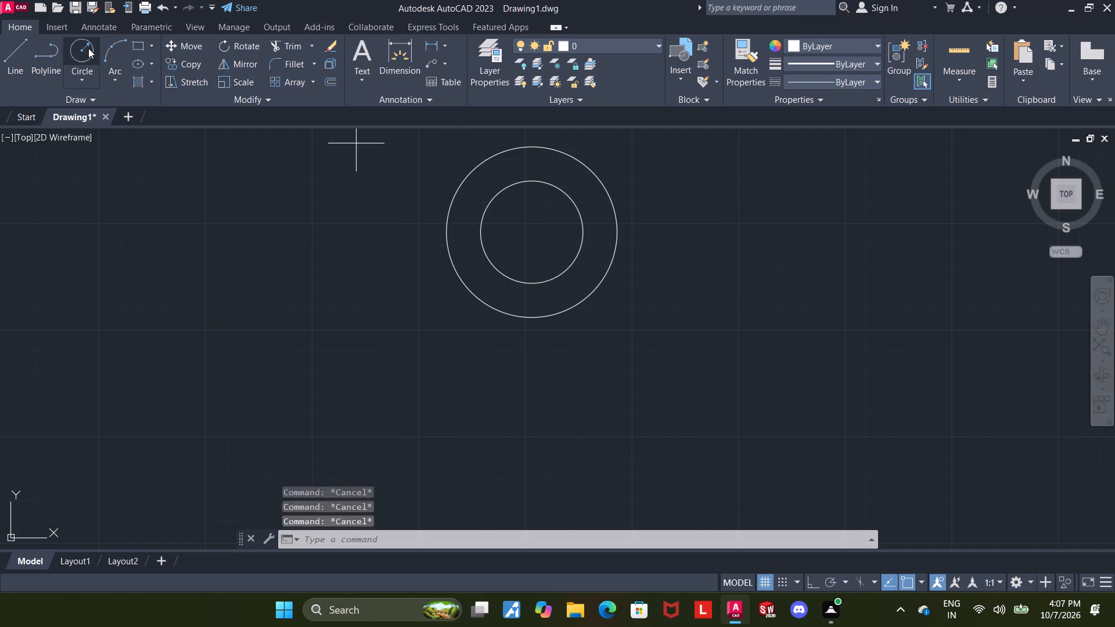
{"action": "left_click", "coordinate": [534, 229]}
{"action": "key", "text": "d"}
{"action": "key", "text": "Return"}
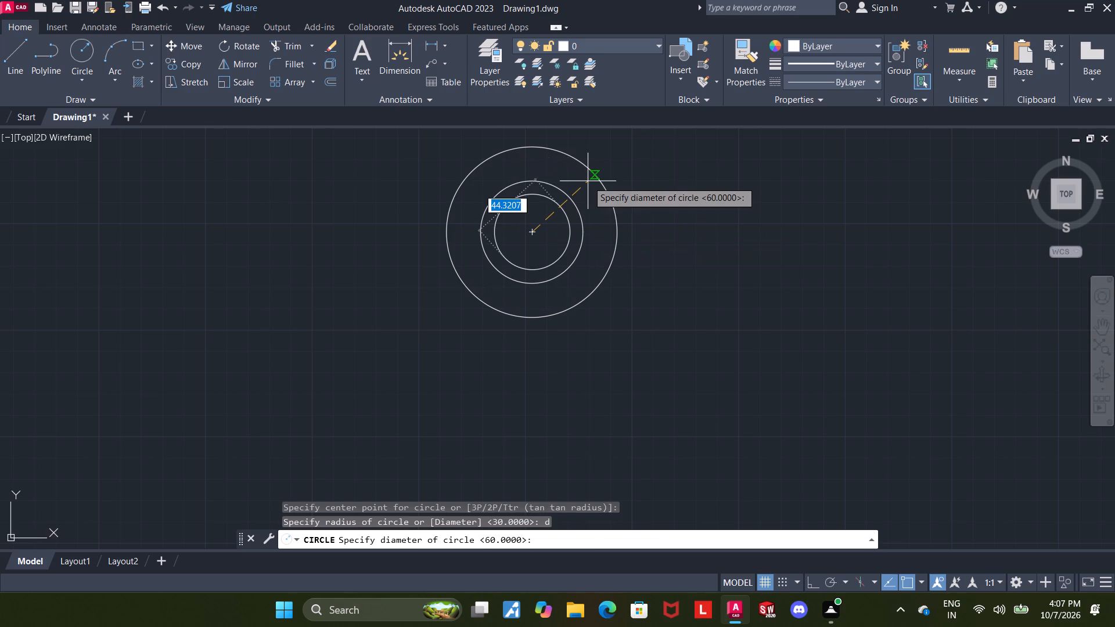
{"action": "type", "text": "84"}
{"action": "key", "text": "Return"}
{"action": "key", "text": "Escape"}
{"action": "key", "text": "Escape"}
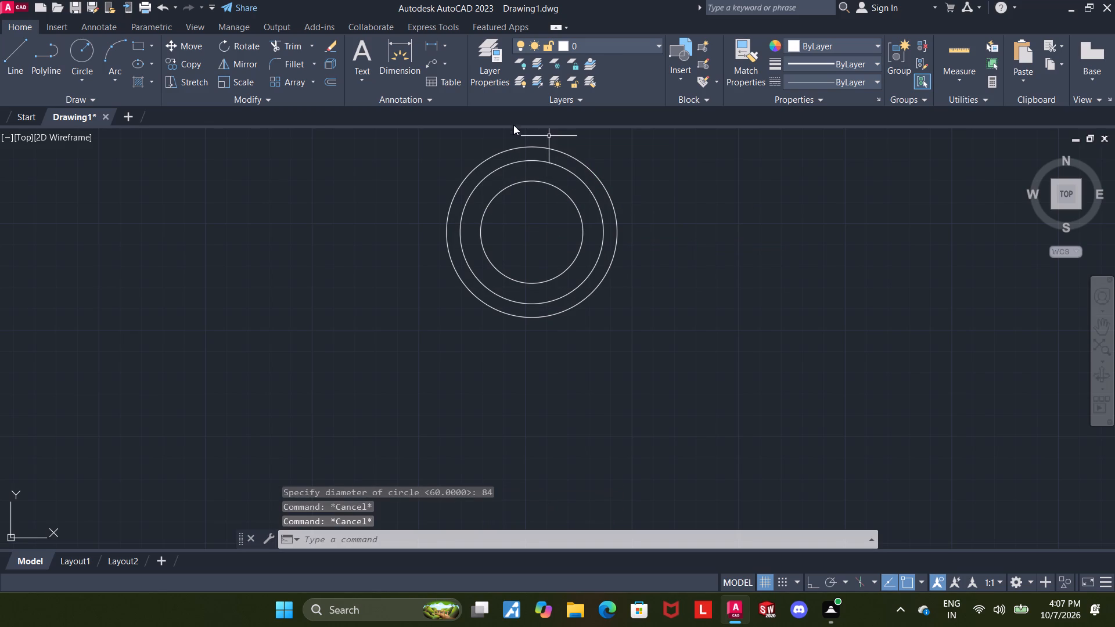
Load the ACAD_ISO04W100 (ISO long-dash dot) linetype into the drawing.
{"action": "left_click", "coordinate": [552, 164]}
{"action": "left_click", "coordinate": [801, 80]}
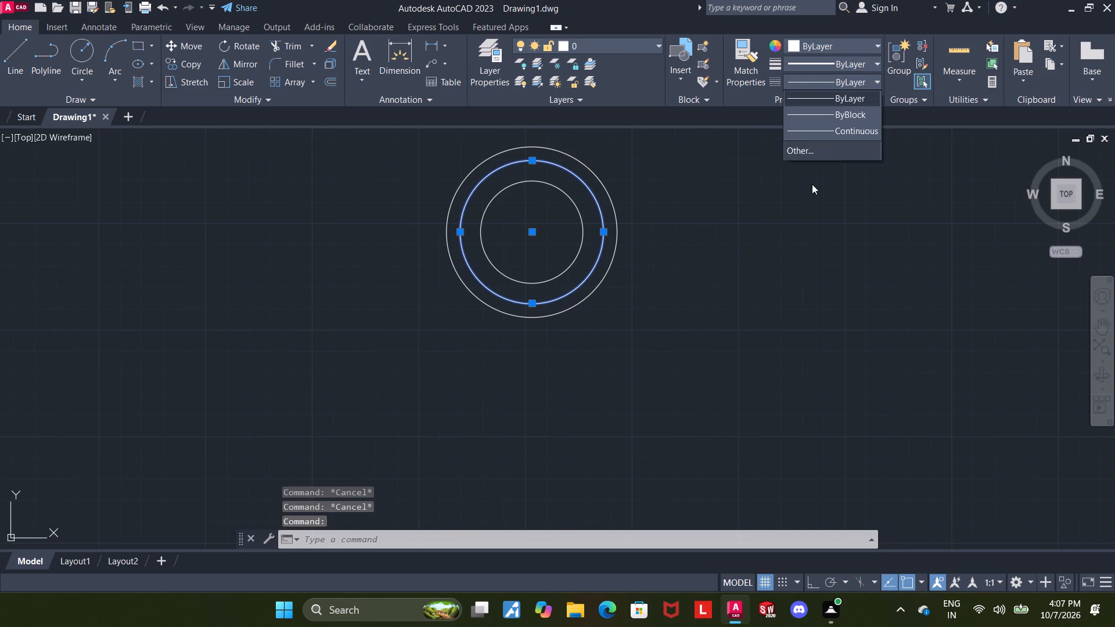
{"action": "left_click", "coordinate": [814, 143]}
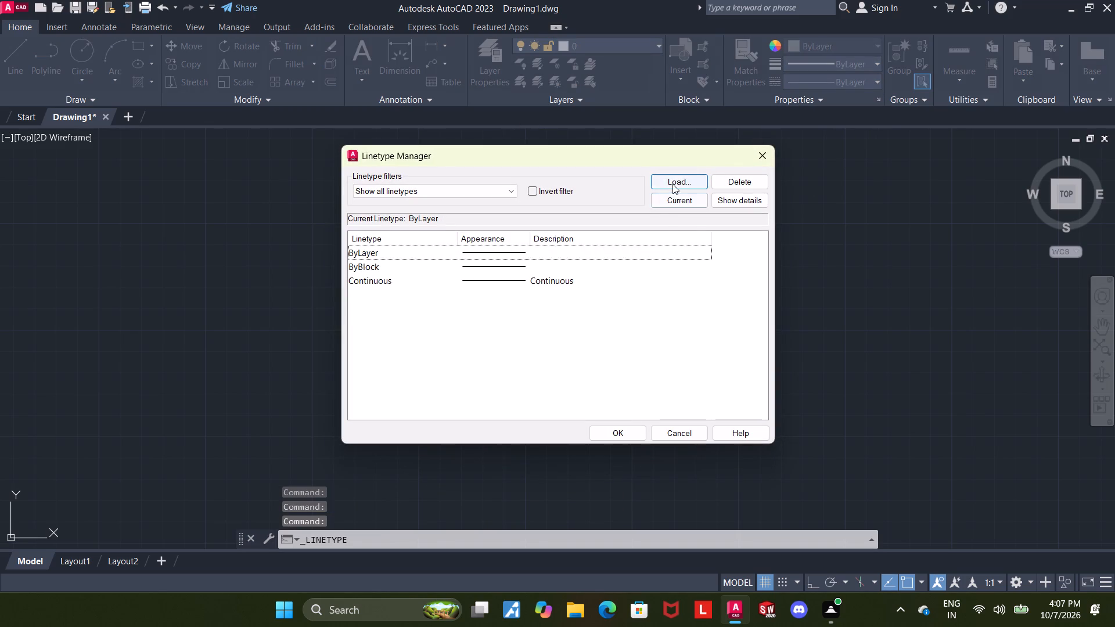
{"action": "left_click", "coordinate": [672, 184]}
{"action": "double_click", "coordinate": [634, 301]}
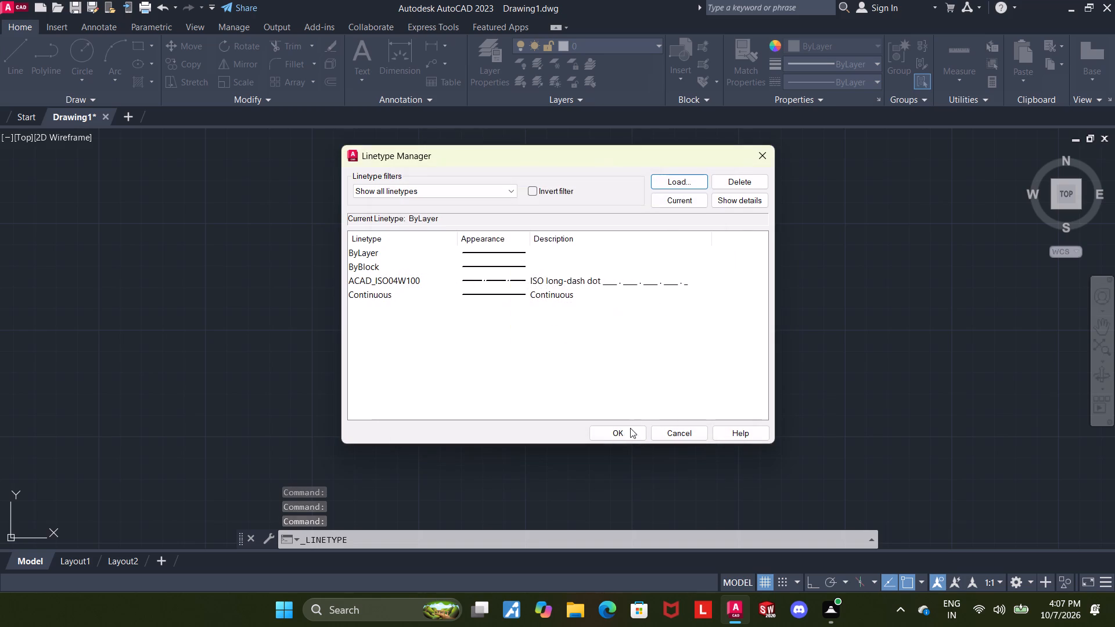
{"action": "left_click", "coordinate": [627, 281]}
{"action": "left_click", "coordinate": [636, 427]}
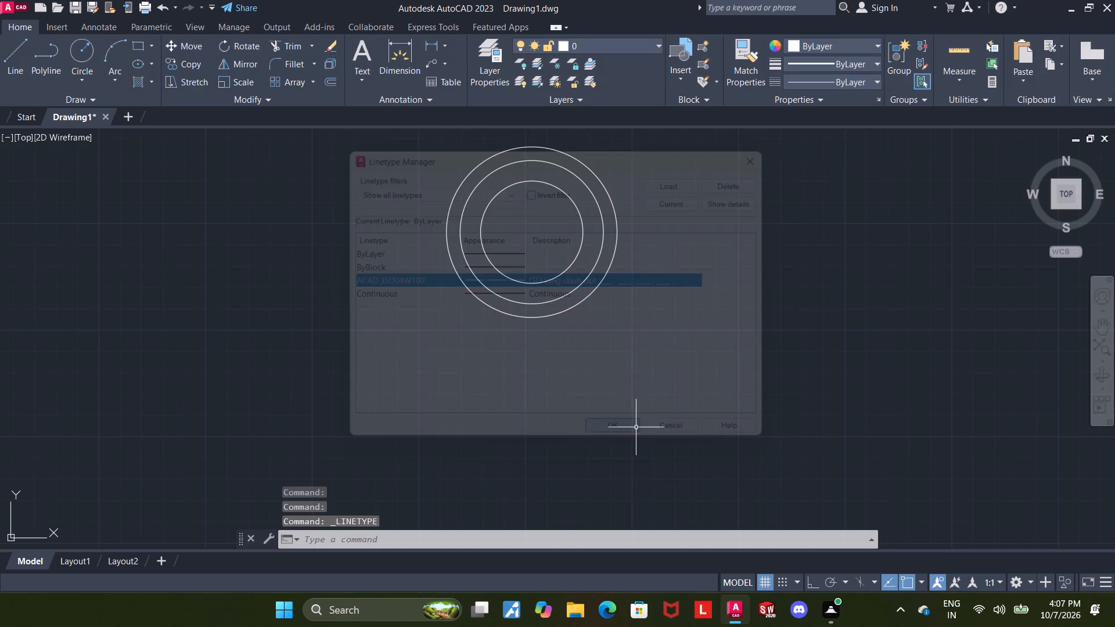
Assign the ACAD_ISO04W100 linetype to the middle, 84-diameter circle.
{"action": "left_click", "coordinate": [589, 193]}
{"action": "left_click", "coordinate": [789, 76]}
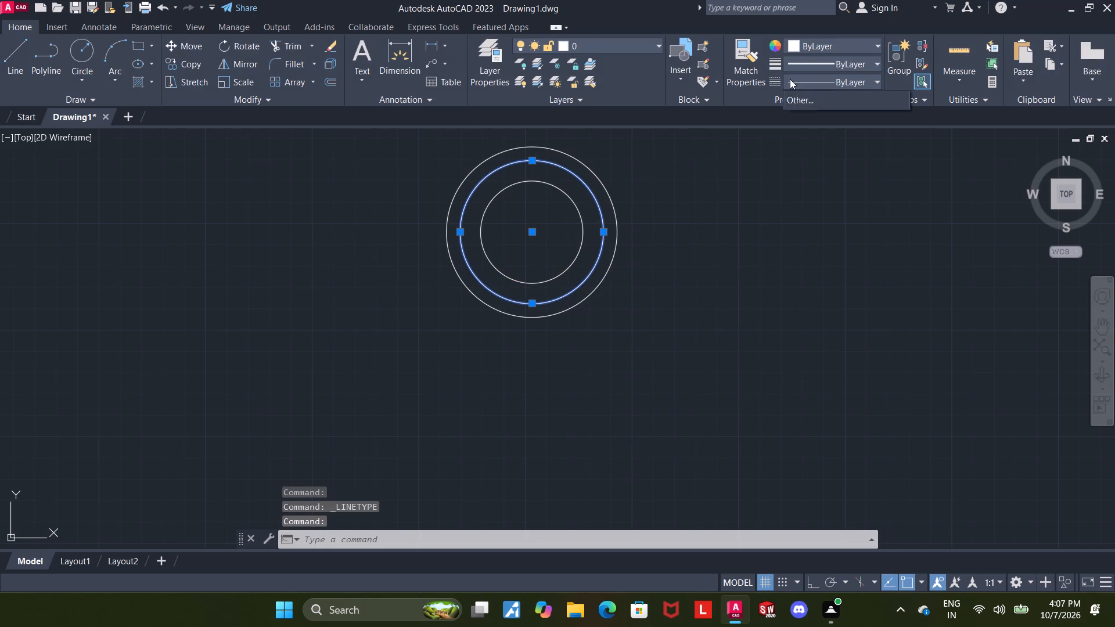
{"action": "left_click", "coordinate": [793, 129]}
{"action": "key", "text": "Escape"}
{"action": "key", "text": "Escape"}
{"action": "key", "text": "Escape"}
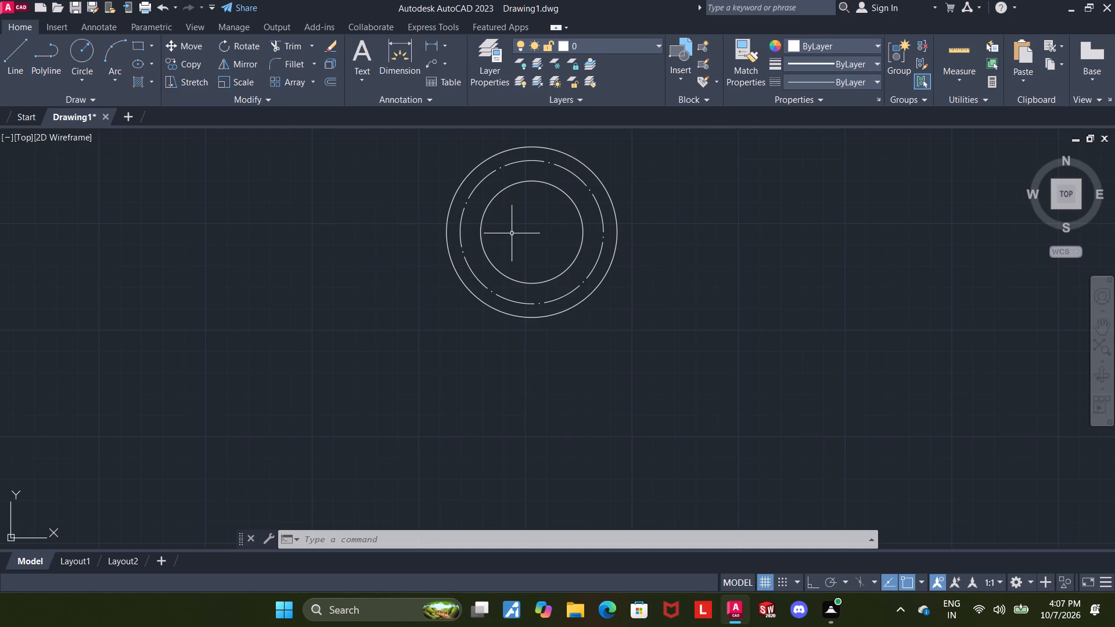
Draw a vertical line about 139 long through the circles' common centre, extending beyond the outer circle at both ends.
{"action": "left_click", "coordinate": [27, 49]}
{"action": "scroll", "coordinate": [474, 188], "scroll_direction": "up", "scroll_amount": 1}
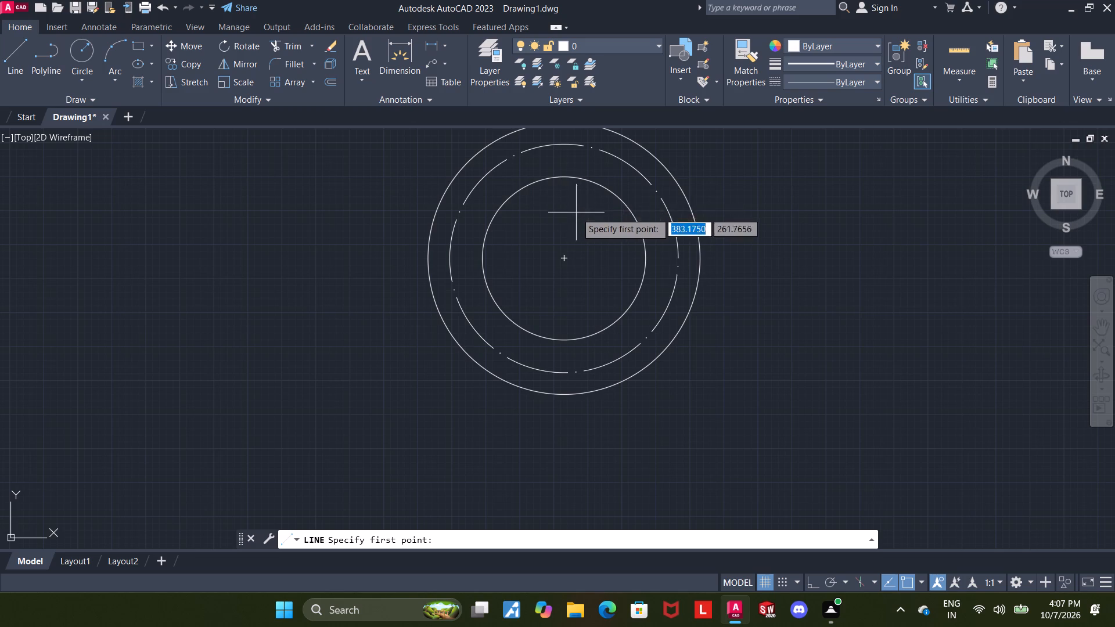
{"action": "scroll", "coordinate": [570, 183], "scroll_direction": "up", "scroll_amount": 1}
{"action": "scroll", "coordinate": [574, 188], "scroll_direction": "down", "scroll_amount": 4}
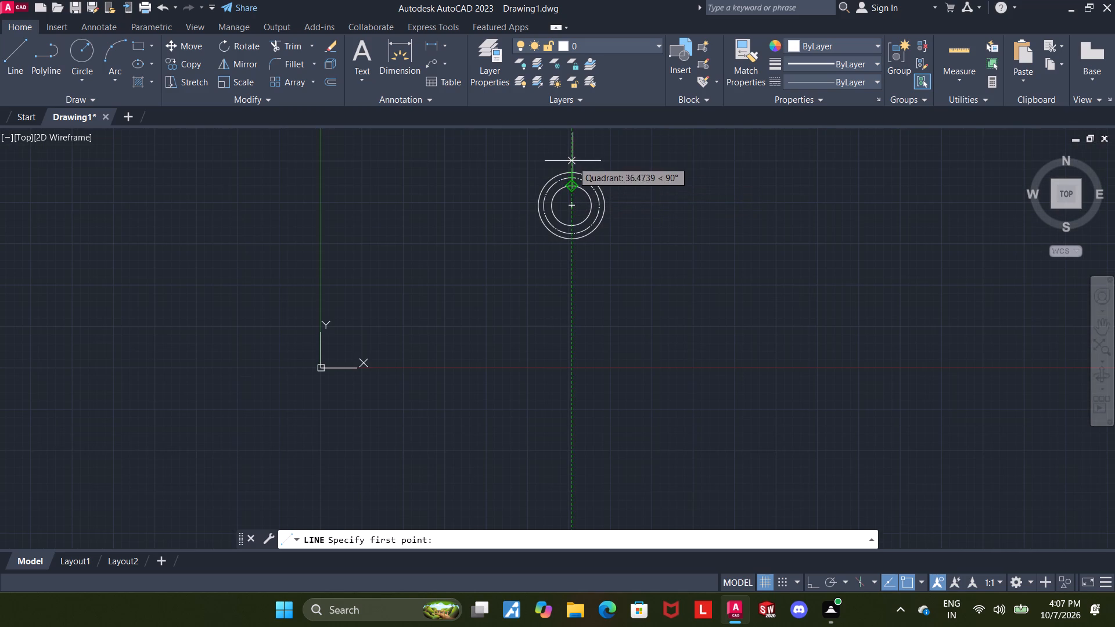
{"action": "left_click", "coordinate": [573, 160]}
{"action": "scroll", "coordinate": [569, 244], "scroll_direction": "down", "scroll_amount": 2}
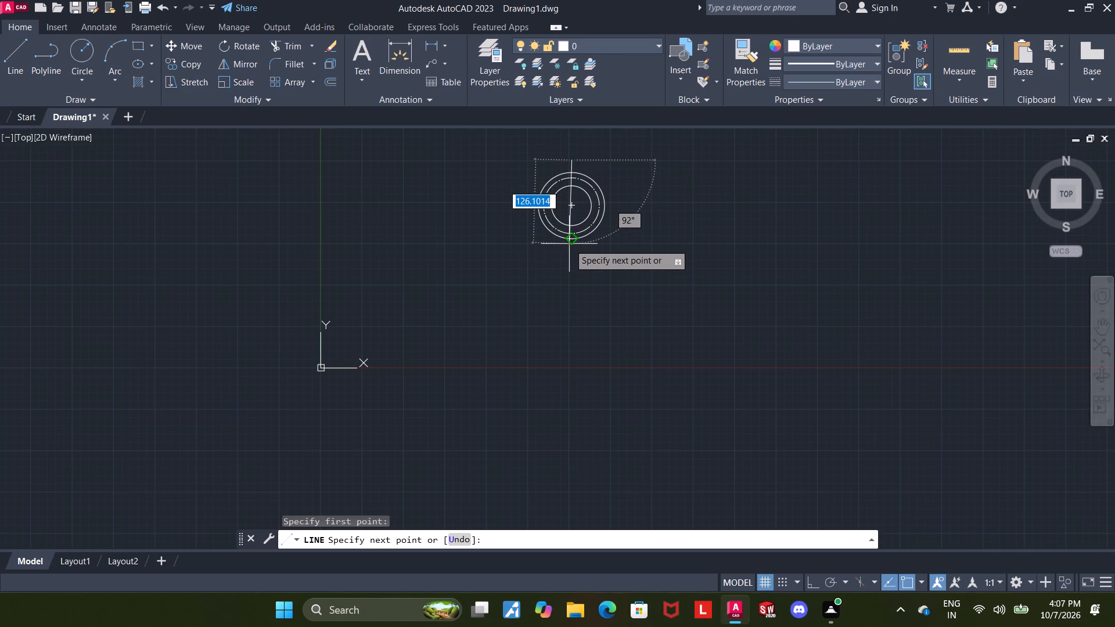
{"action": "scroll", "coordinate": [570, 226], "scroll_direction": "down", "scroll_amount": 2}
{"action": "scroll", "coordinate": [570, 226], "scroll_direction": "up", "scroll_amount": 2}
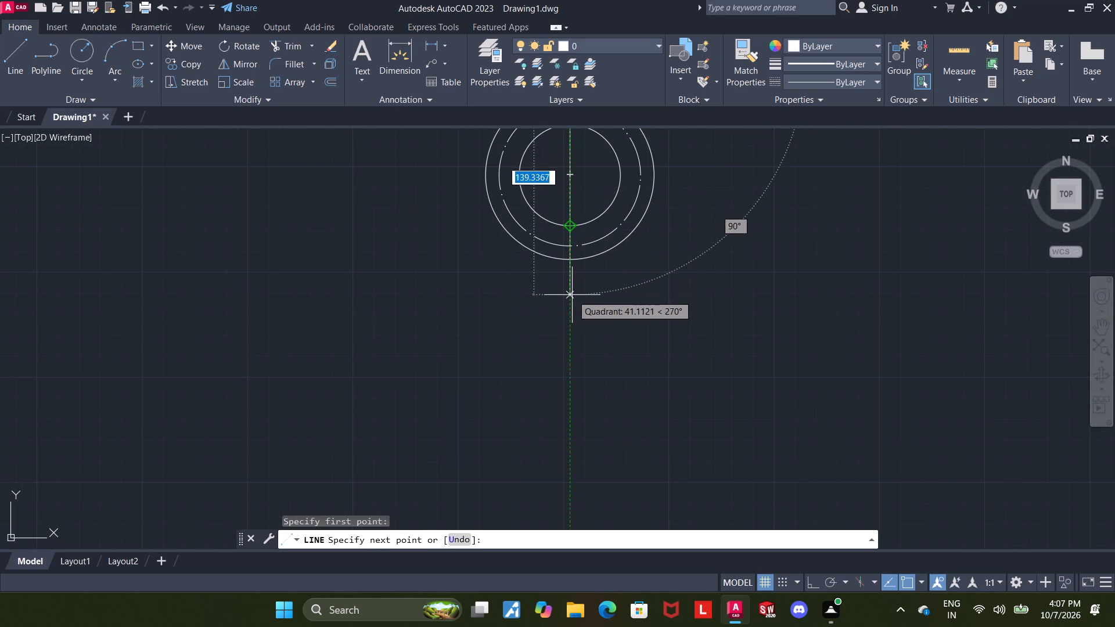
{"action": "left_click", "coordinate": [572, 295]}
{"action": "key", "text": "Escape"}
{"action": "key", "text": "Escape"}
{"action": "key", "text": "Escape"}
Assign the ACAD_ISO04W100 linetype to the vertical line through the circles.
{"action": "scroll", "coordinate": [675, 238], "scroll_direction": "up", "scroll_amount": 3}
{"action": "scroll", "coordinate": [627, 231], "scroll_direction": "down", "scroll_amount": 4}
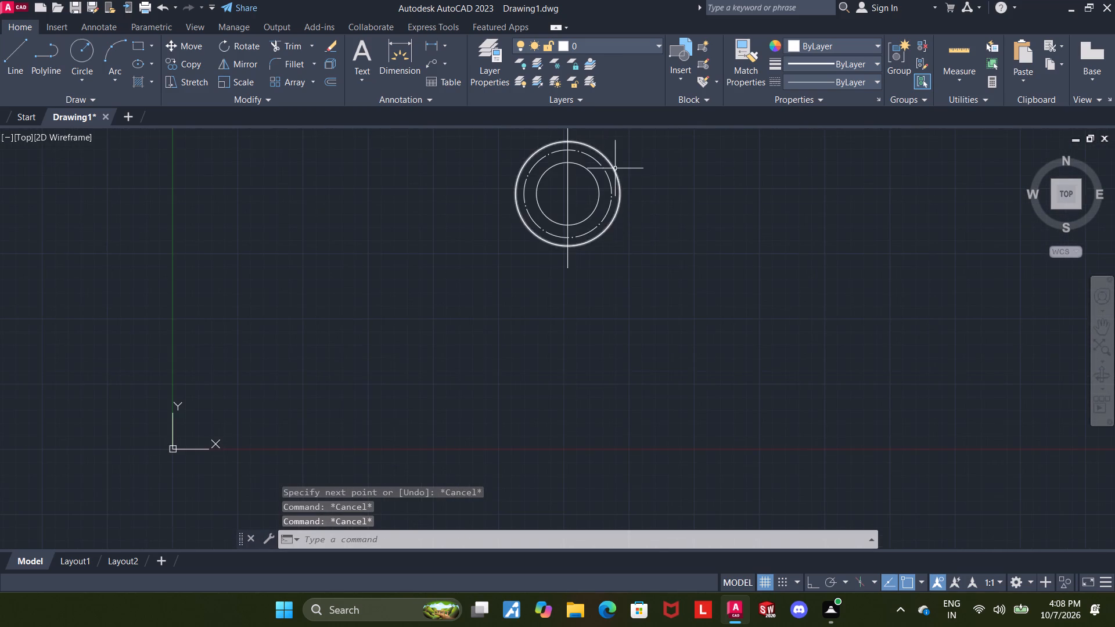
{"action": "scroll", "coordinate": [609, 174], "scroll_direction": "down", "scroll_amount": 2}
{"action": "scroll", "coordinate": [609, 176], "scroll_direction": "up", "scroll_amount": 3}
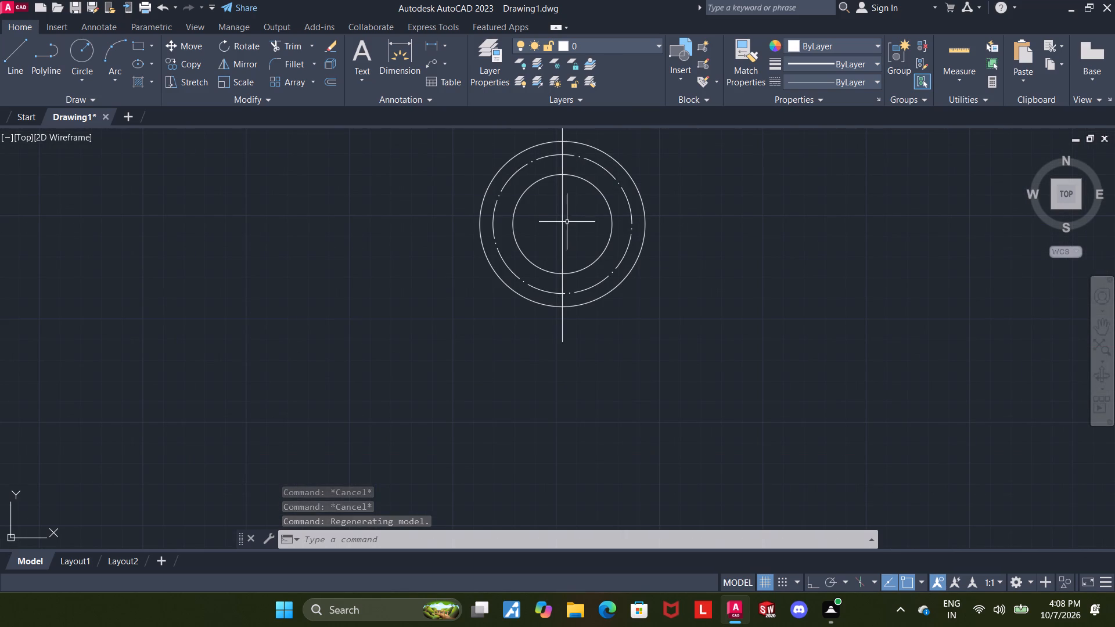
{"action": "left_click", "coordinate": [562, 219]}
{"action": "left_click", "coordinate": [789, 86]}
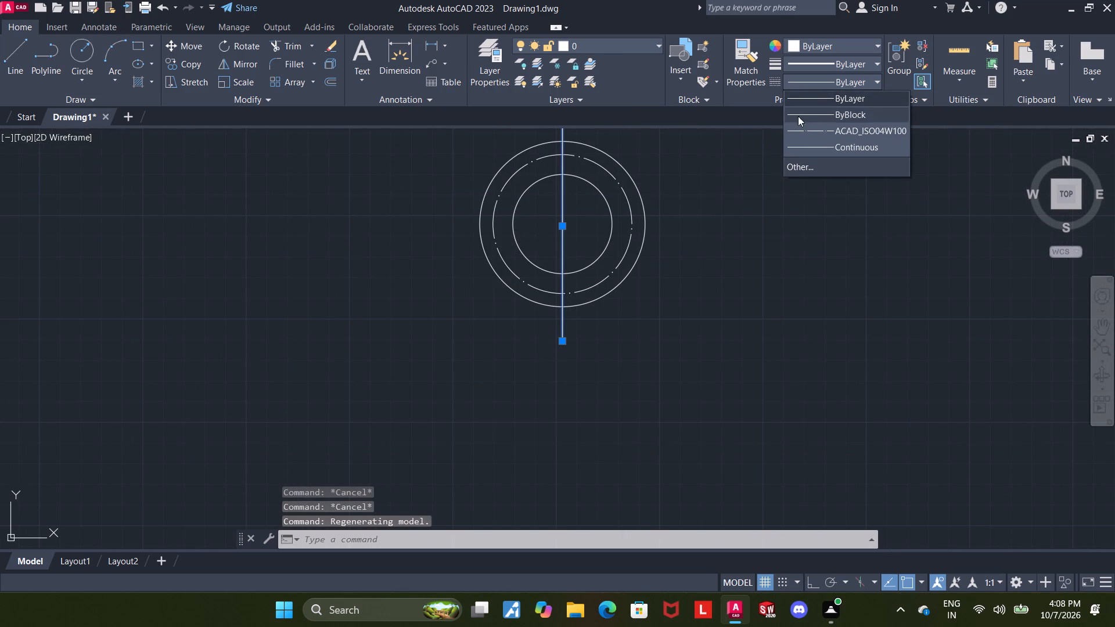
{"action": "left_click", "coordinate": [802, 132]}
{"action": "key", "text": "Escape"}
{"action": "key", "text": "Escape"}
{"action": "key", "text": "Escape"}
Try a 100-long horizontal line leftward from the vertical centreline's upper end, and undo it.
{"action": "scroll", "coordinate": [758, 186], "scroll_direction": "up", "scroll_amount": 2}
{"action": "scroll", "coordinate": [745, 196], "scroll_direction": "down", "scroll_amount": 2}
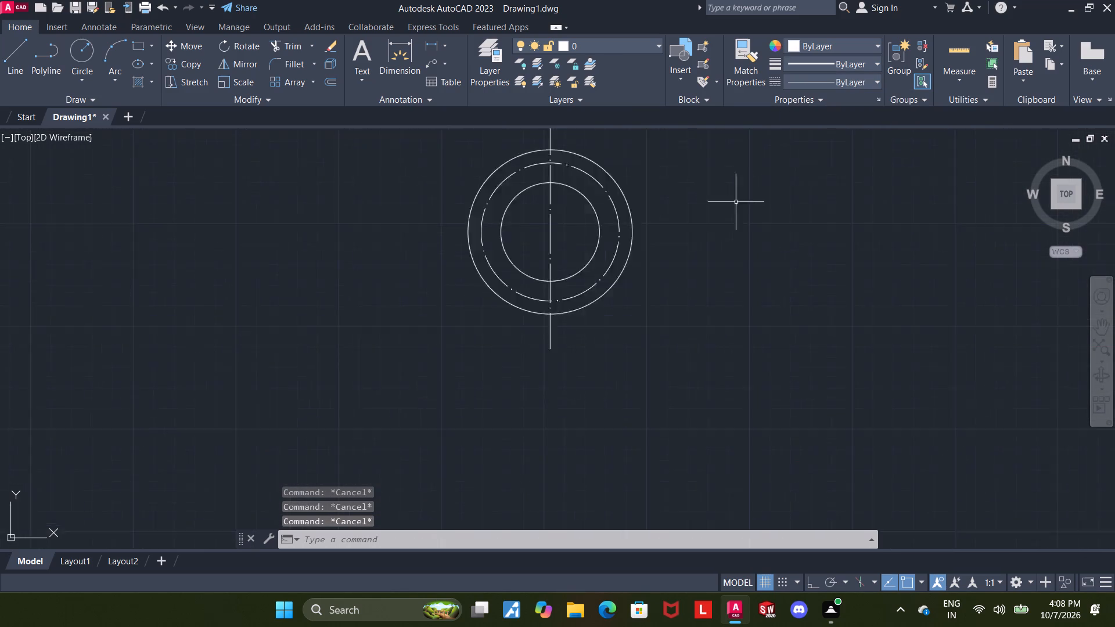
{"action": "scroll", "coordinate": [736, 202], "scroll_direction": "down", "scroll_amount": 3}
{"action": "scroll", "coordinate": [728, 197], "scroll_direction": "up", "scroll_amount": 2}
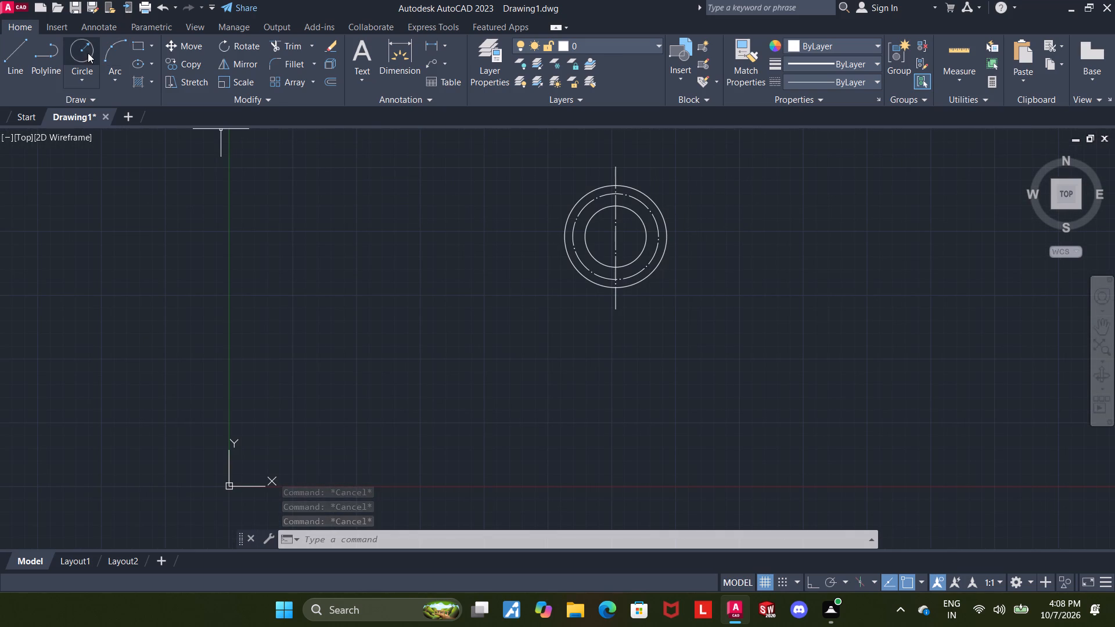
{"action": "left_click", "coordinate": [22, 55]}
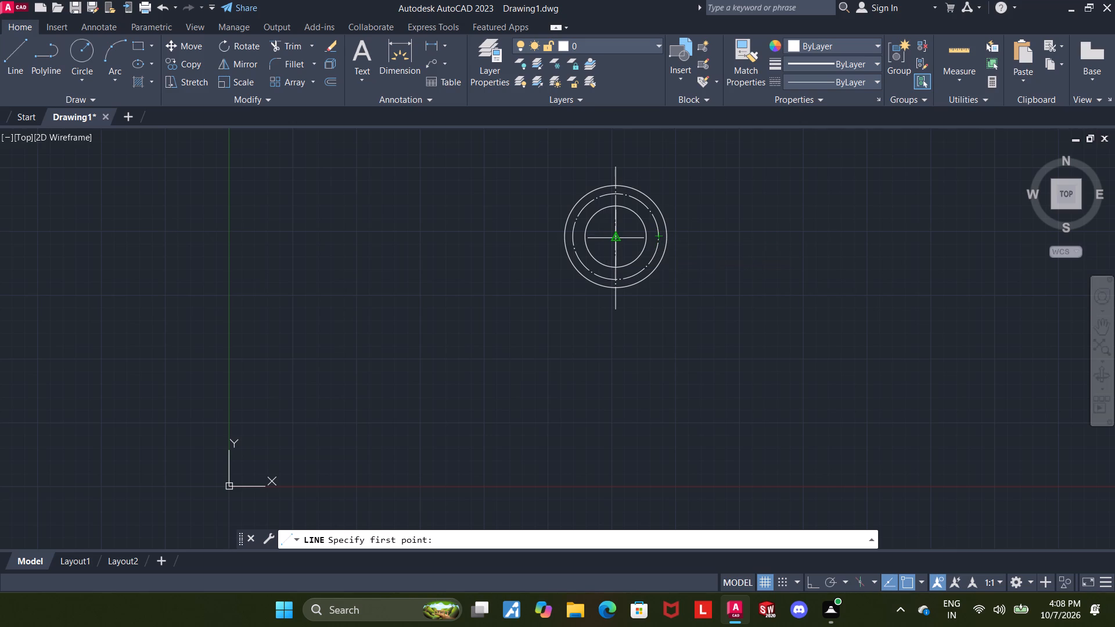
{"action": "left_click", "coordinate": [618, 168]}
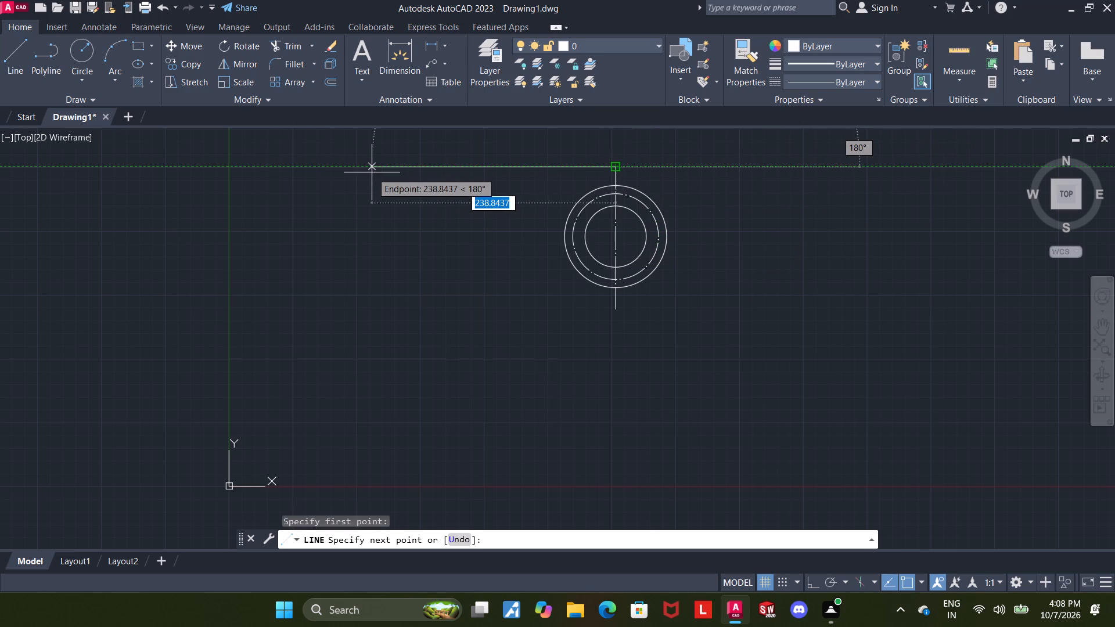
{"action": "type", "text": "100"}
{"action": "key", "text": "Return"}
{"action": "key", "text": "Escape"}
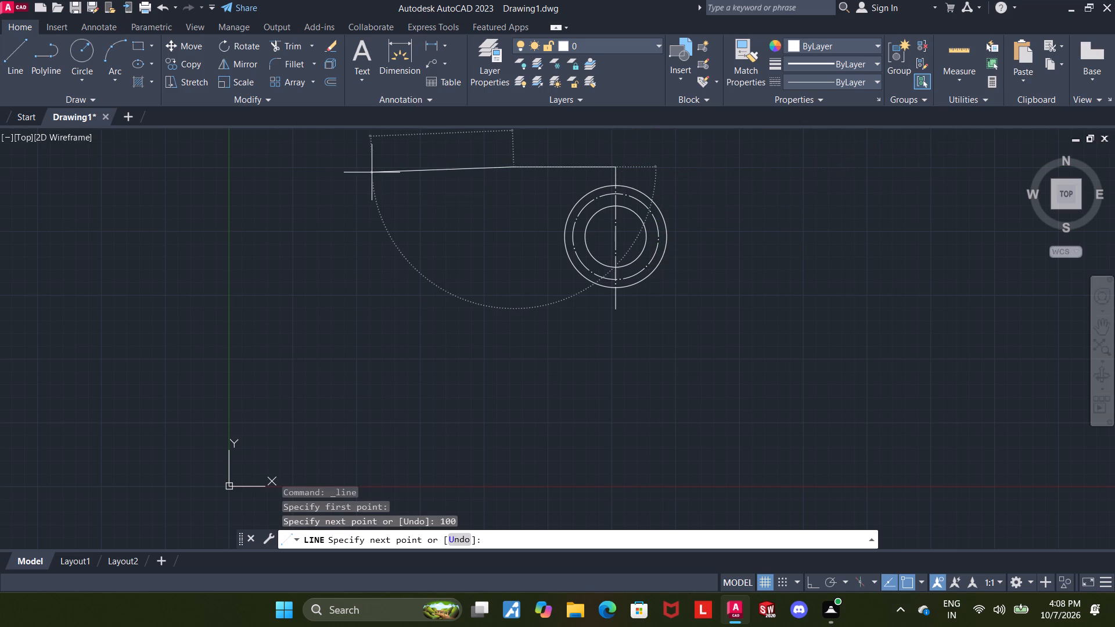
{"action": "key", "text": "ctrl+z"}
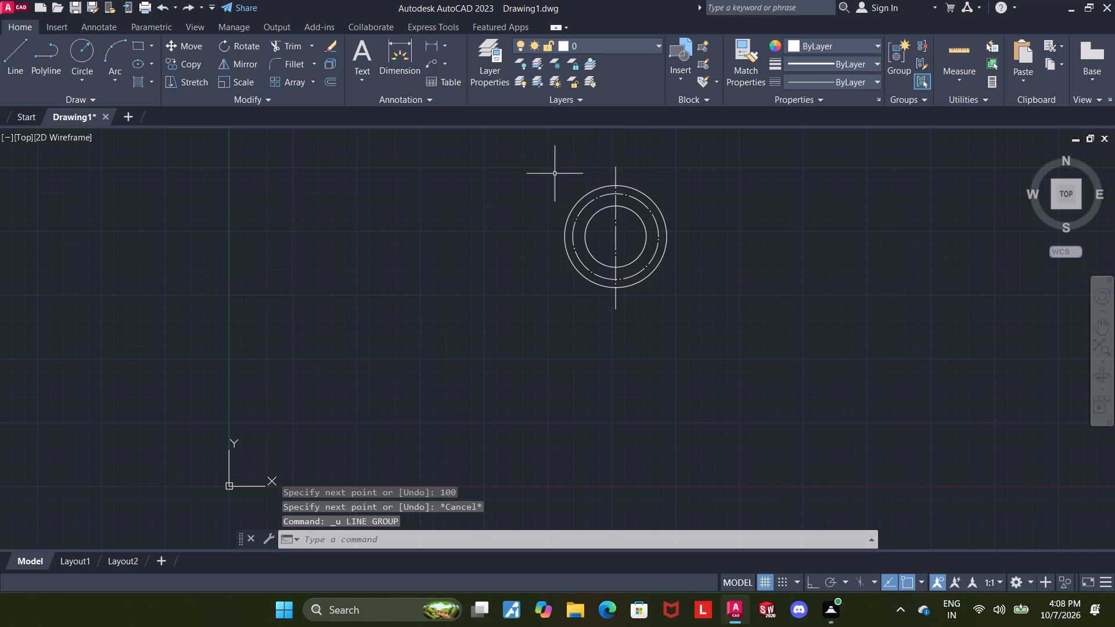
Draw a line 100 leftward from the vertical centreline's upper end, continuing about 91 straight down with Ortho on.
{"action": "left_click", "coordinate": [9, 44]}
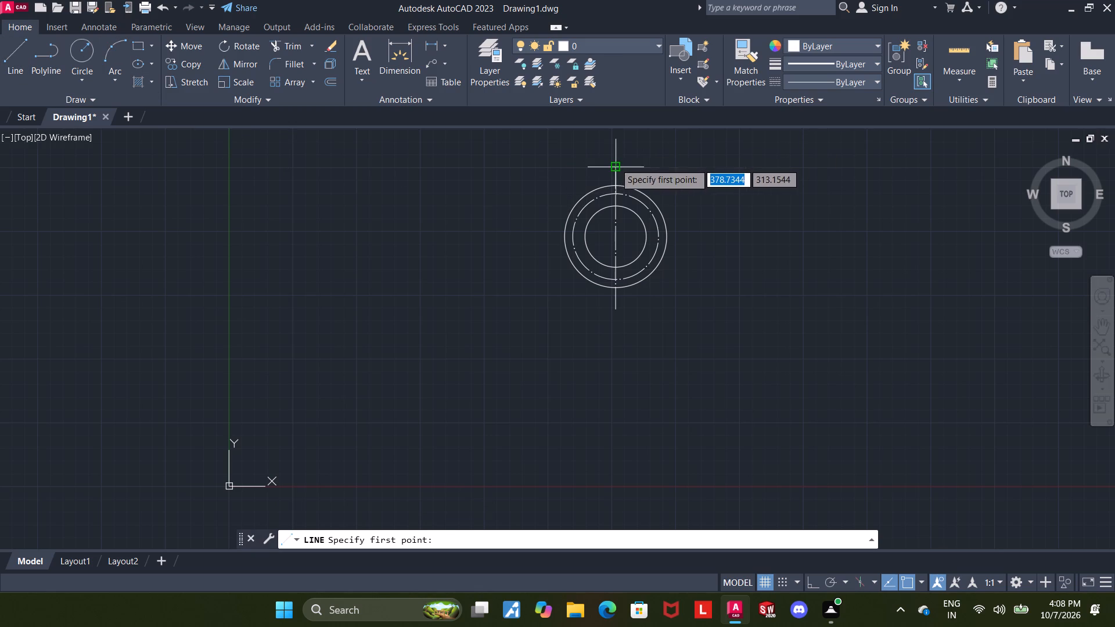
{"action": "left_click", "coordinate": [615, 163]}
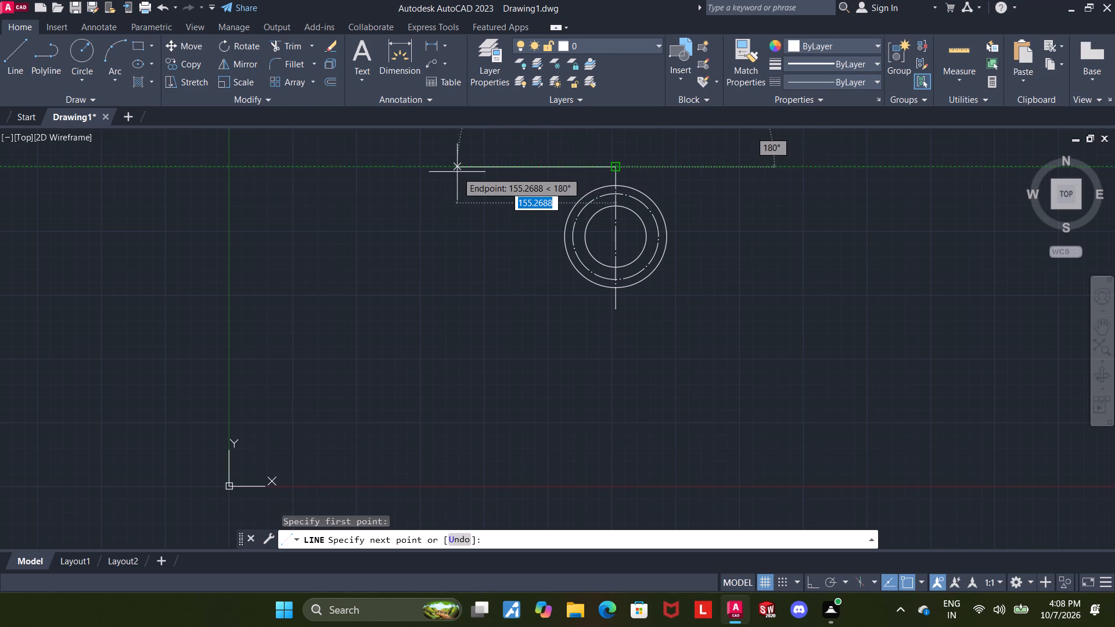
{"action": "key", "text": "1"}
{"action": "type", "text": "00"}
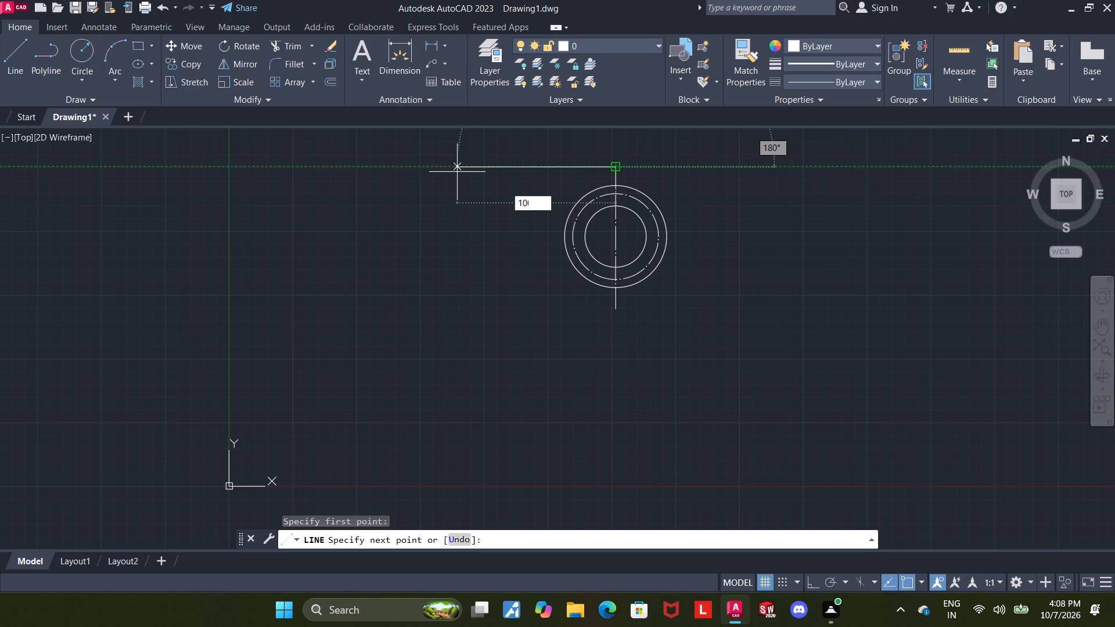
{"action": "key", "text": "Return"}
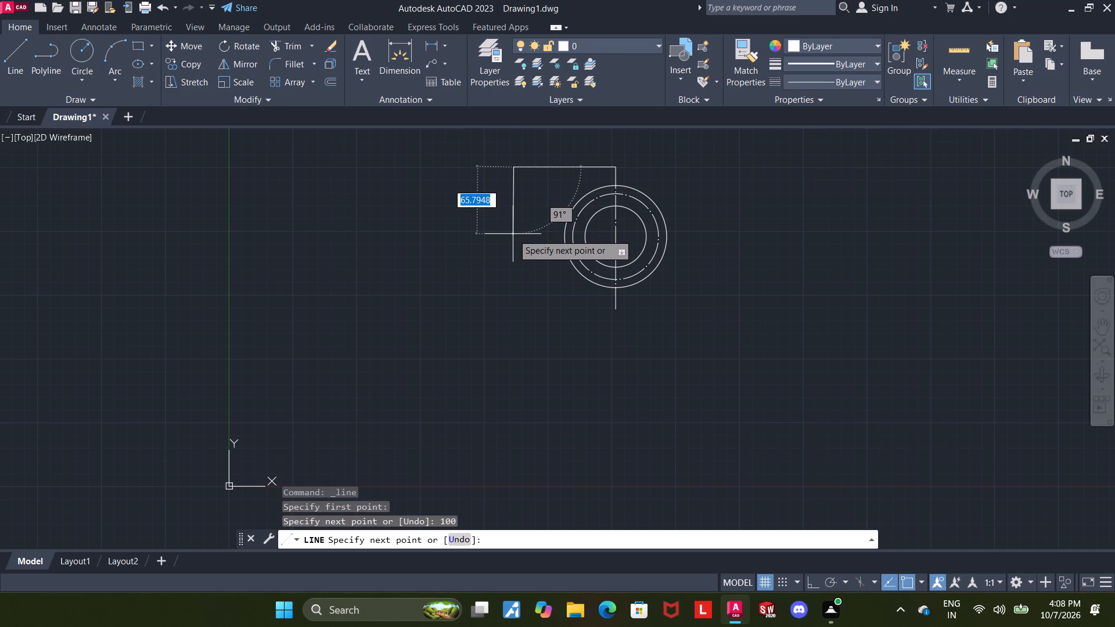
{"action": "key", "text": "F8"}
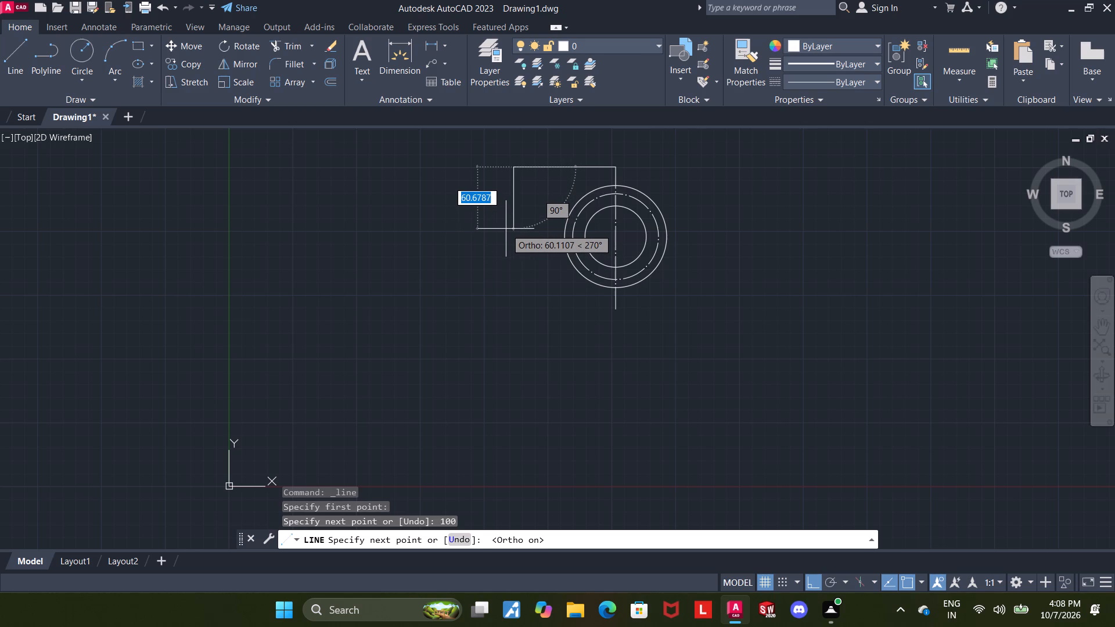
{"action": "left_click", "coordinate": [515, 260]}
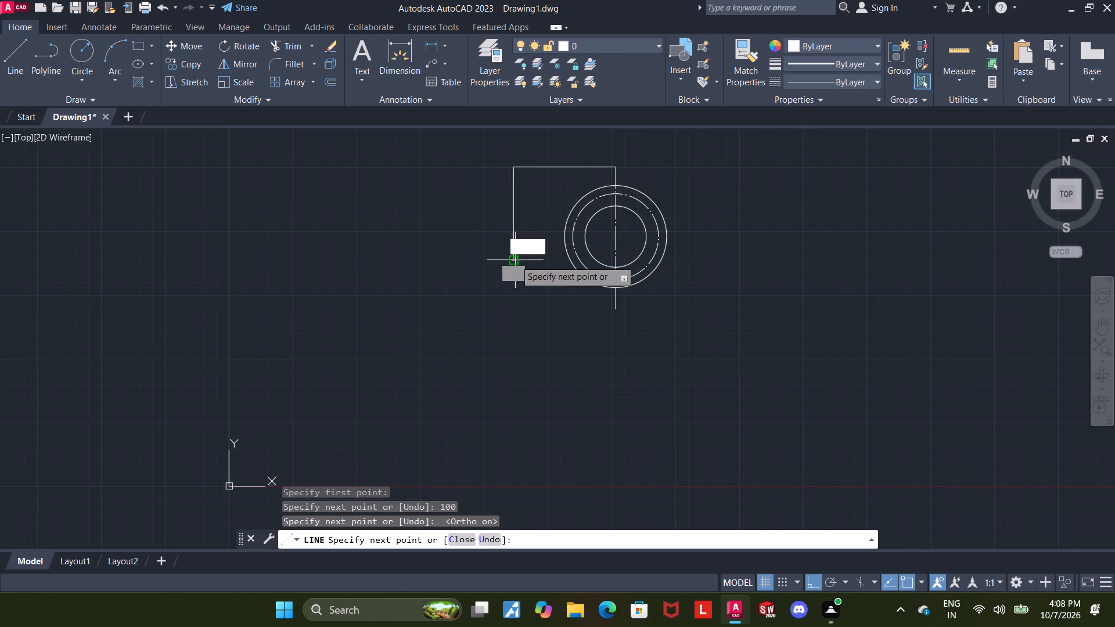
{"action": "key", "text": "Escape"}
{"action": "key", "text": "Escape"}
Draw a horizontal line leftward from the concentric circles' centre, ending beyond the offset vertical line.
{"action": "left_click", "coordinate": [21, 50]}
{"action": "scroll", "coordinate": [542, 232], "scroll_direction": "down", "scroll_amount": 1}
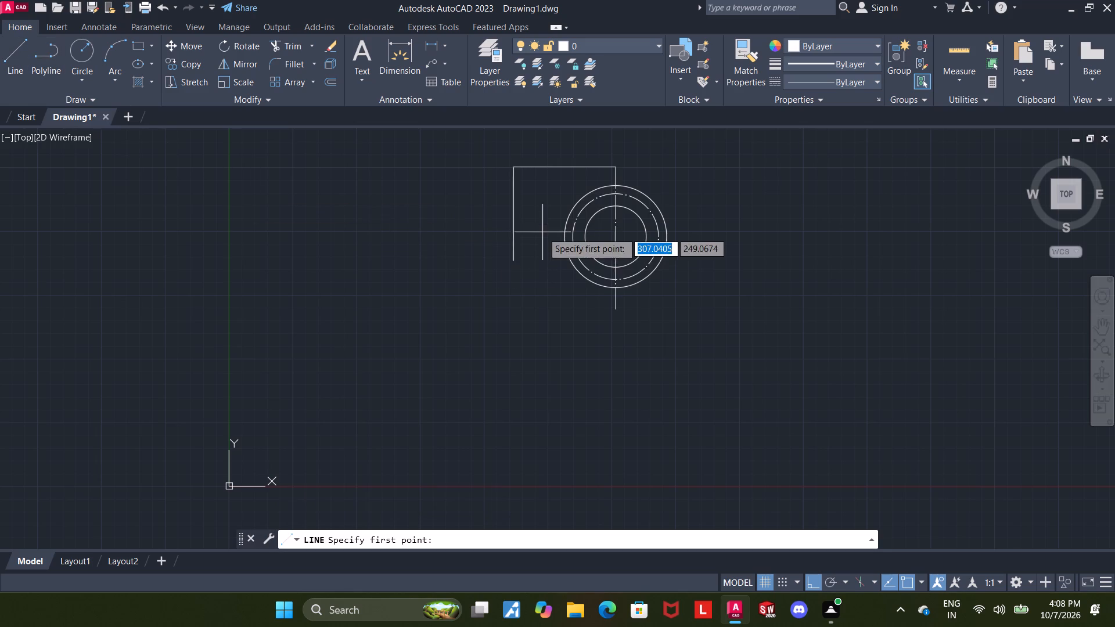
{"action": "scroll", "coordinate": [542, 232], "scroll_direction": "down", "scroll_amount": 1}
{"action": "scroll", "coordinate": [536, 235], "scroll_direction": "up", "scroll_amount": 3}
{"action": "left_click", "coordinate": [615, 281]}
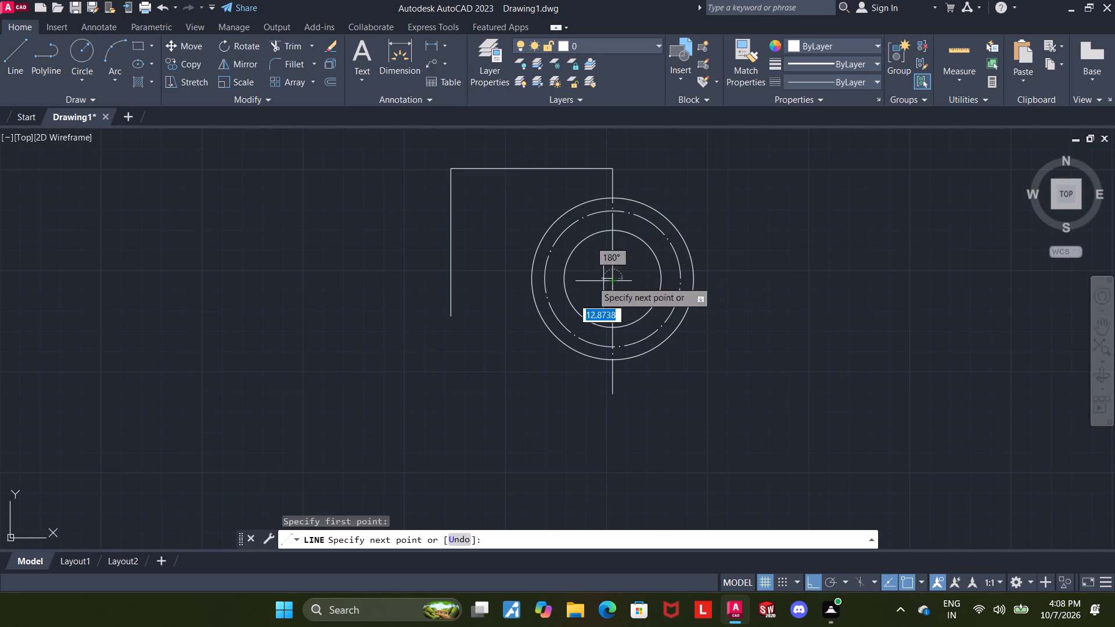
{"action": "left_click", "coordinate": [364, 297]}
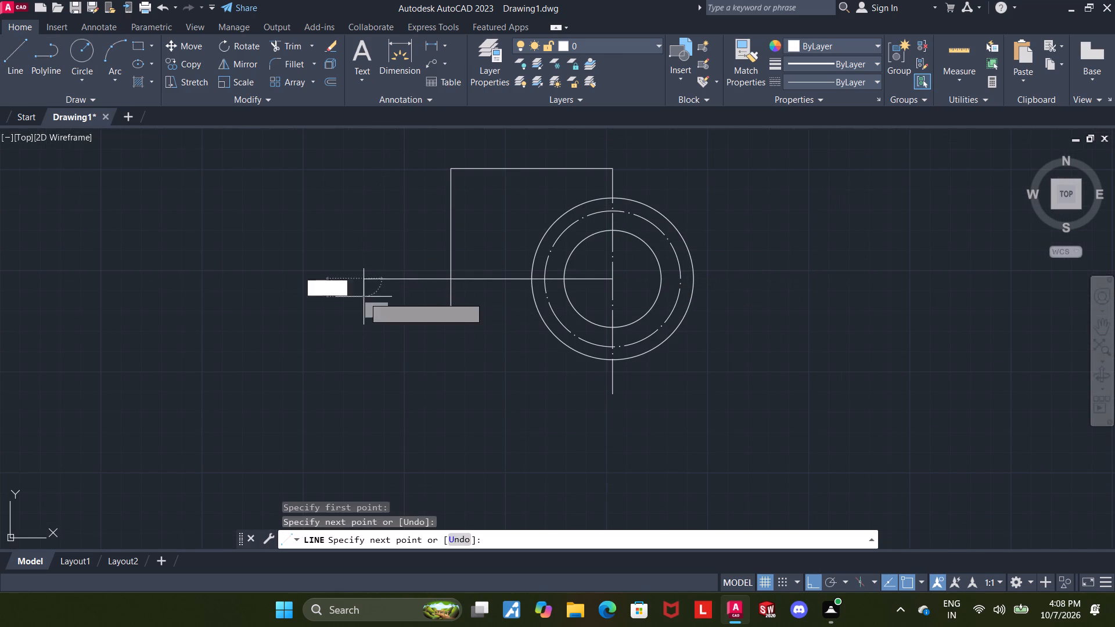
{"action": "key", "text": "Escape"}
{"action": "key", "text": "Escape"}
{"action": "key", "text": "Escape"}
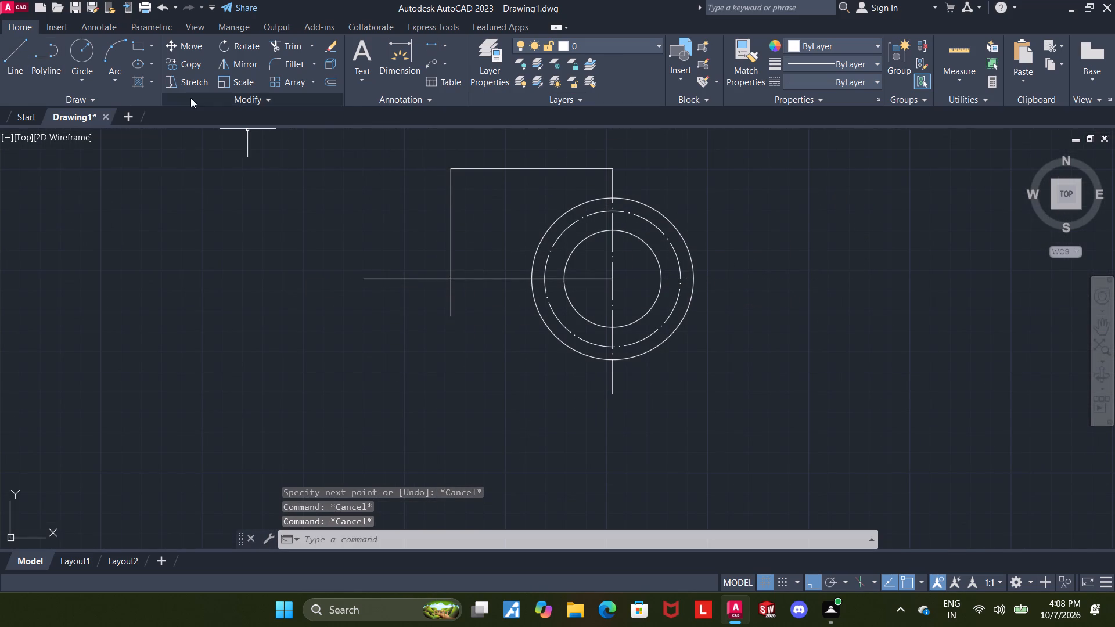
Draw a circle of radius 20 centred where the horizontal line crosses the offset vertical line.
{"action": "left_click", "coordinate": [77, 52]}
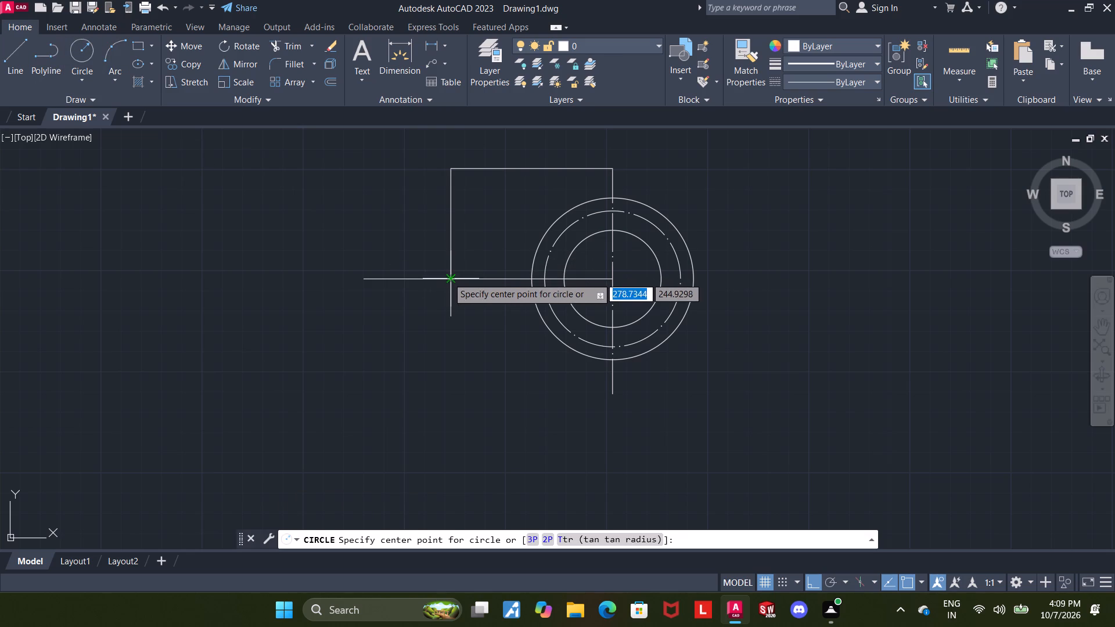
{"action": "left_click", "coordinate": [448, 278]}
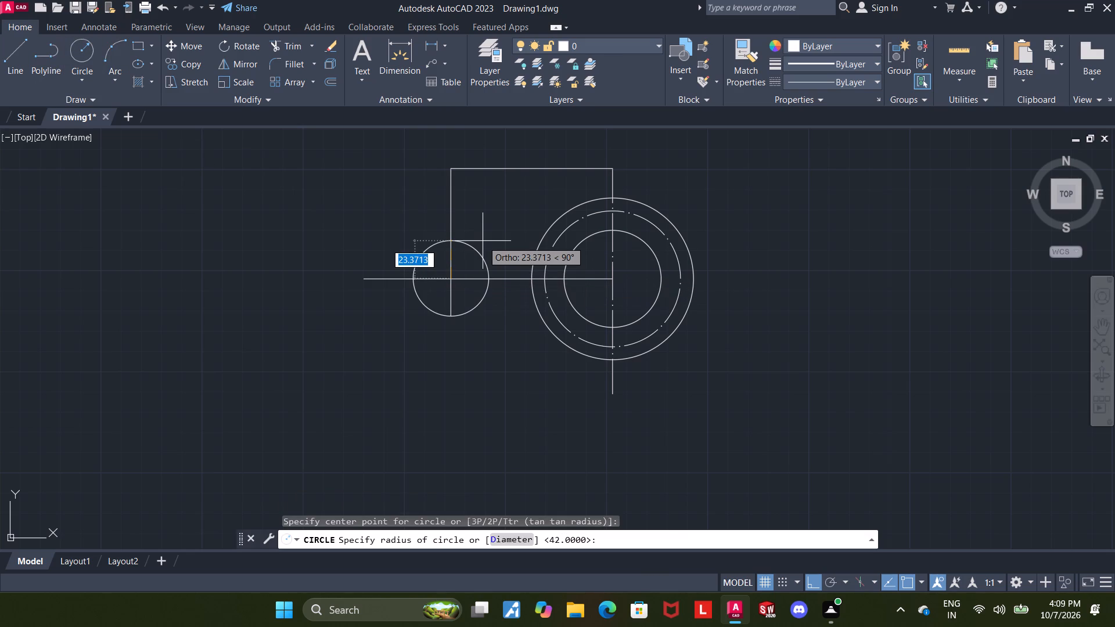
{"action": "type", "text": "20"}
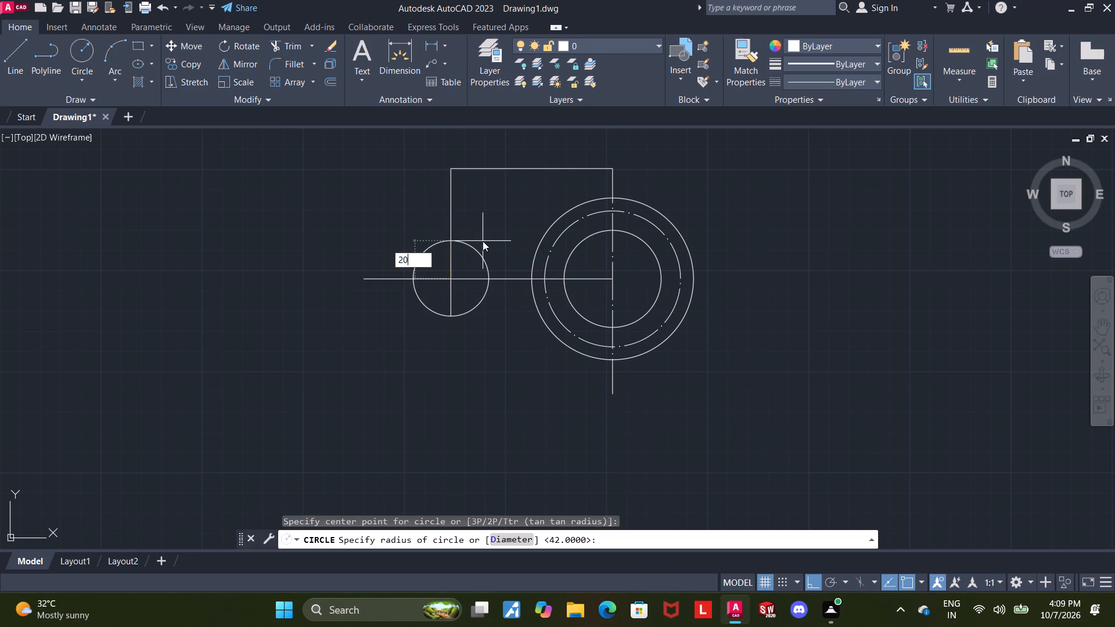
{"action": "key", "text": "Return"}
{"action": "key", "text": "Escape"}
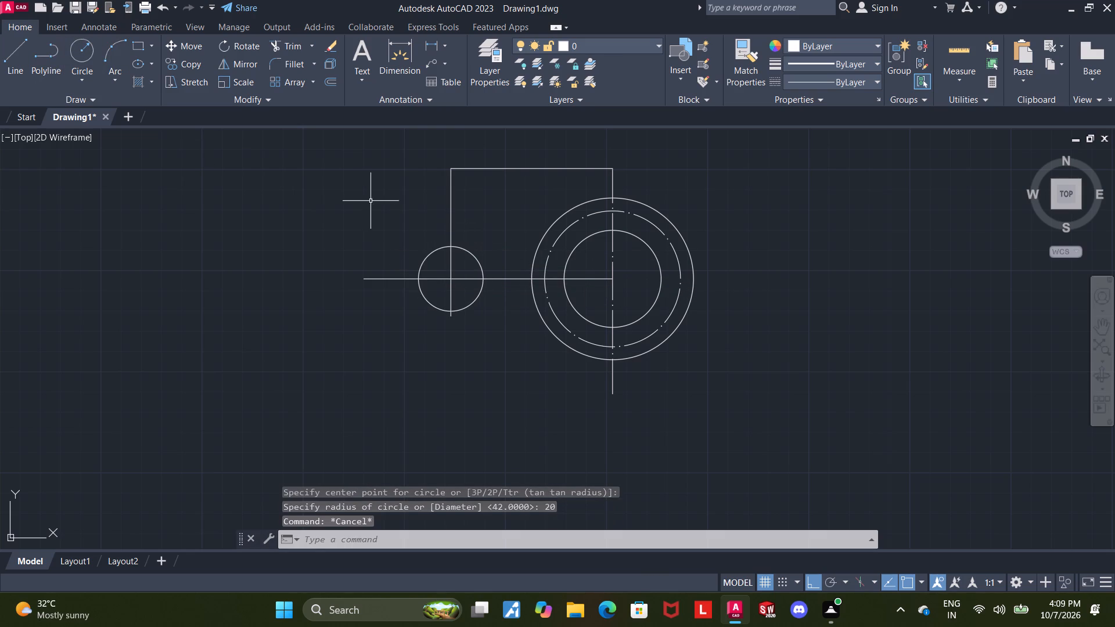
Draw a concentric circle of diameter 20 inside the radius-20 circle.
{"action": "left_click", "coordinate": [94, 52]}
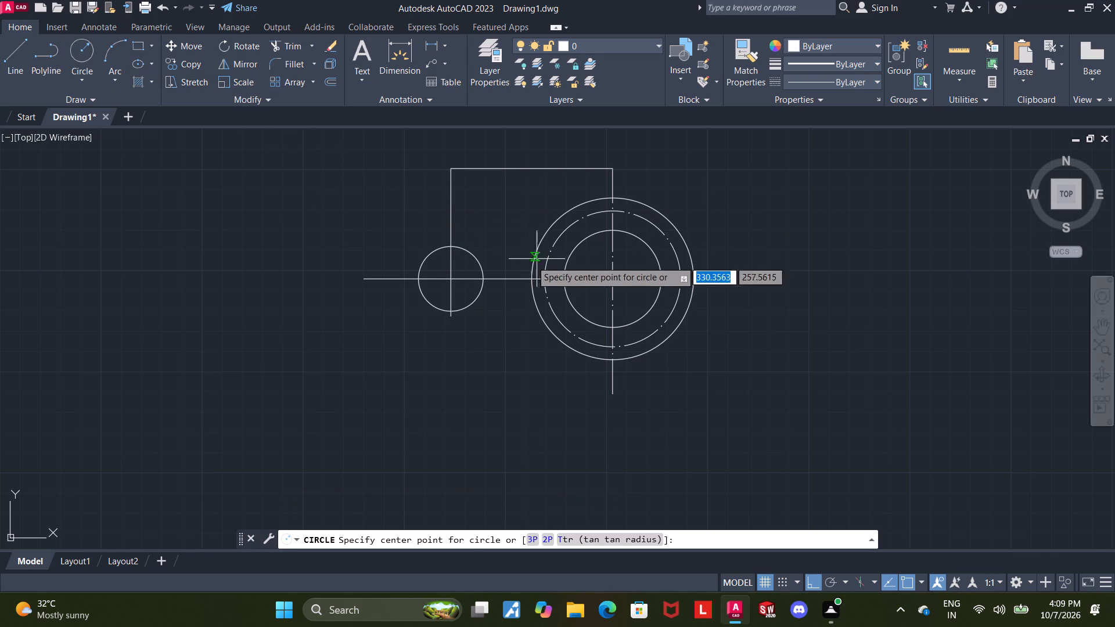
{"action": "left_click", "coordinate": [449, 279]}
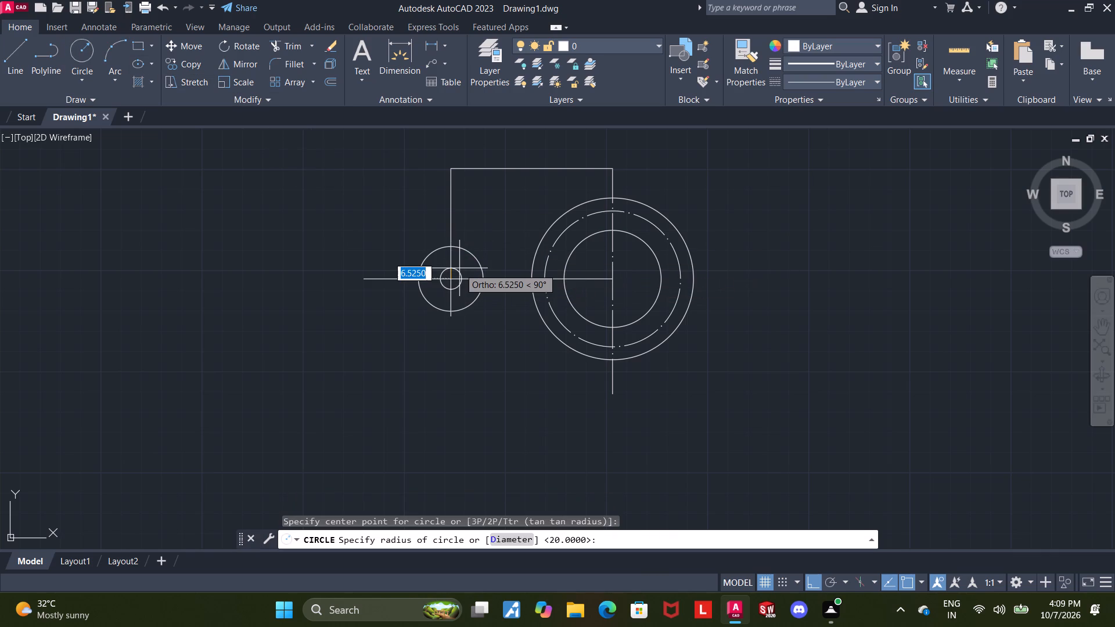
{"action": "key", "text": "d"}
{"action": "key", "text": "Return"}
{"action": "type", "text": "20"}
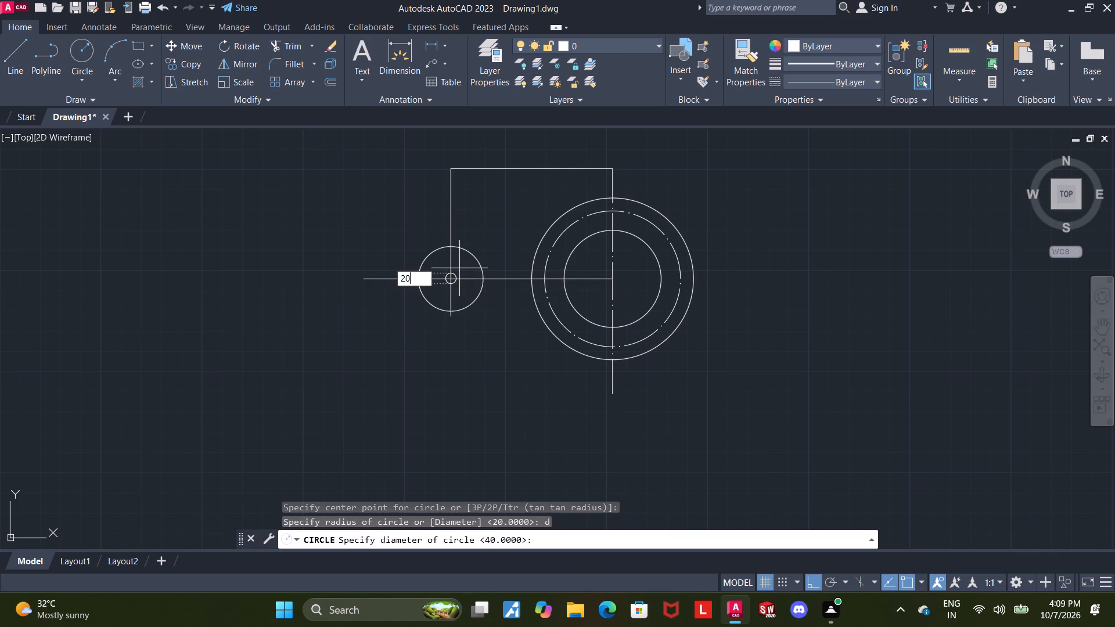
{"action": "key", "text": "Return"}
{"action": "key", "text": "Escape"}
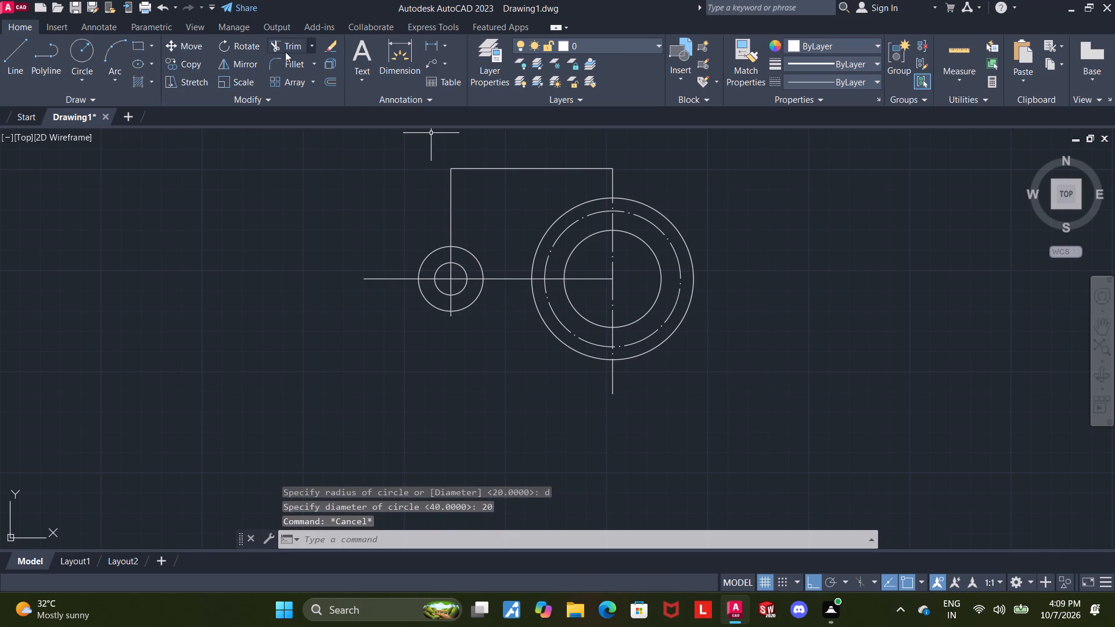
Trim away the construction lines above and left of the small circles and the horizontal segment between the two circle groups.
{"action": "left_click", "coordinate": [285, 52]}
{"action": "left_click_drag", "start_coordinate": [470, 199], "coordinate": [404, 192]}
{"action": "left_click_drag", "start_coordinate": [487, 158], "coordinate": [431, 212]}
{"action": "left_click_drag", "start_coordinate": [373, 269], "coordinate": [371, 330]}
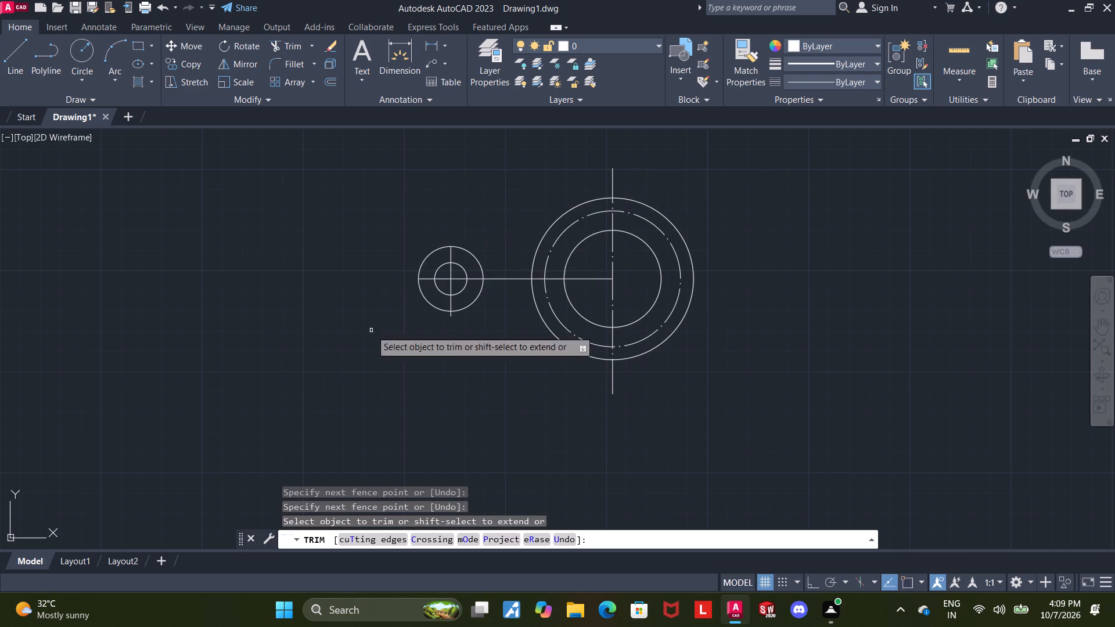
{"action": "left_click_drag", "start_coordinate": [488, 249], "coordinate": [488, 331]}
{"action": "key", "text": "Escape"}
{"action": "key", "text": "Escape"}
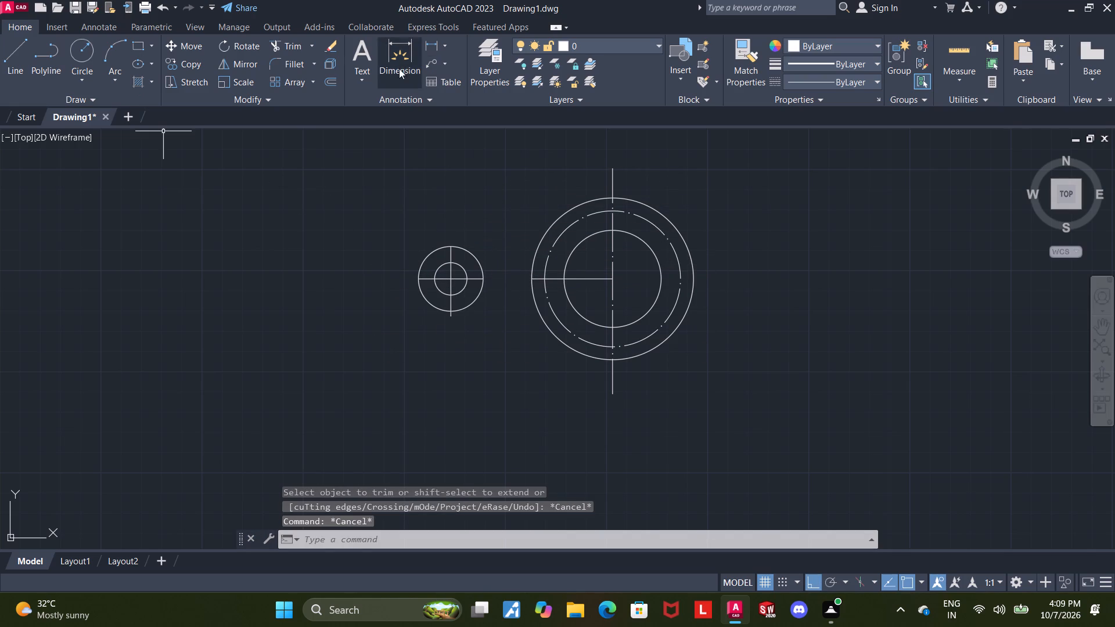
Add a horizontal dimension between the small circles' centre and the large circles' centre, placed above the circles.
{"action": "left_click", "coordinate": [409, 60]}
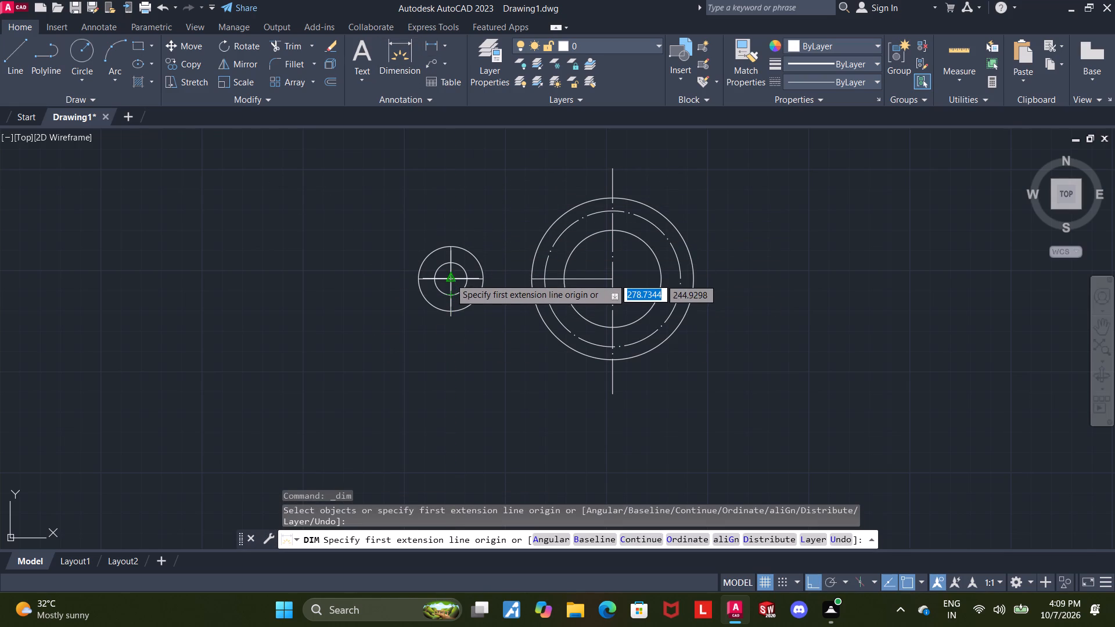
{"action": "scroll", "coordinate": [450, 278], "scroll_direction": "down", "scroll_amount": 4}
{"action": "scroll", "coordinate": [454, 276], "scroll_direction": "up", "scroll_amount": 6}
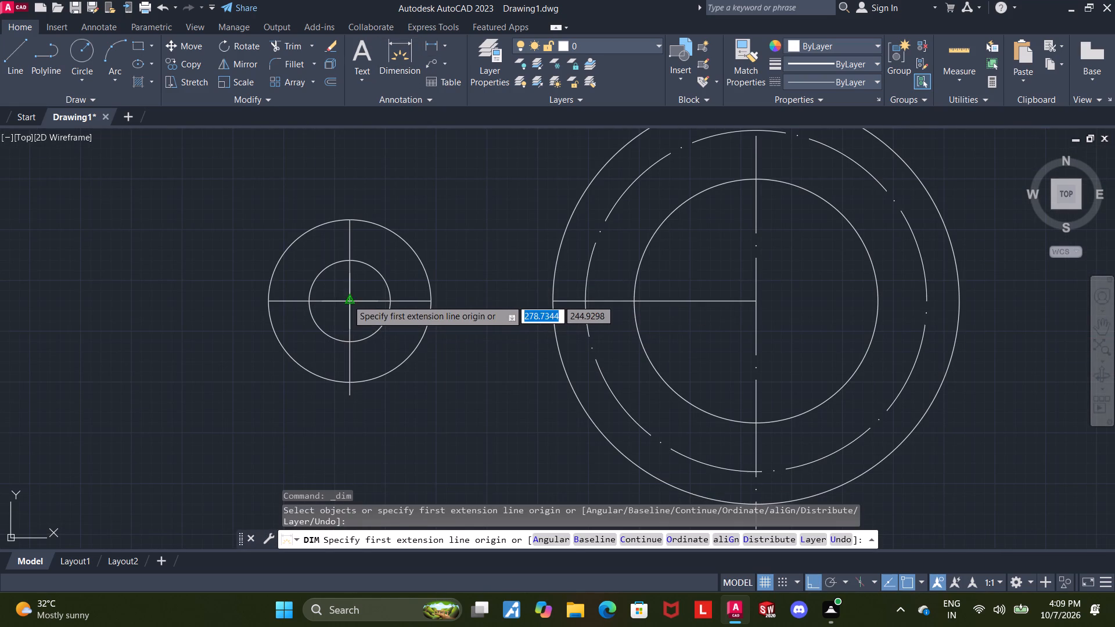
{"action": "left_click", "coordinate": [347, 300]}
{"action": "left_click", "coordinate": [755, 301]}
{"action": "scroll", "coordinate": [754, 301], "scroll_direction": "up", "scroll_amount": 4}
{"action": "scroll", "coordinate": [672, 276], "scroll_direction": "up", "scroll_amount": 10}
{"action": "scroll", "coordinate": [668, 276], "scroll_direction": "down", "scroll_amount": 18}
{"action": "scroll", "coordinate": [592, 251], "scroll_direction": "up", "scroll_amount": 2}
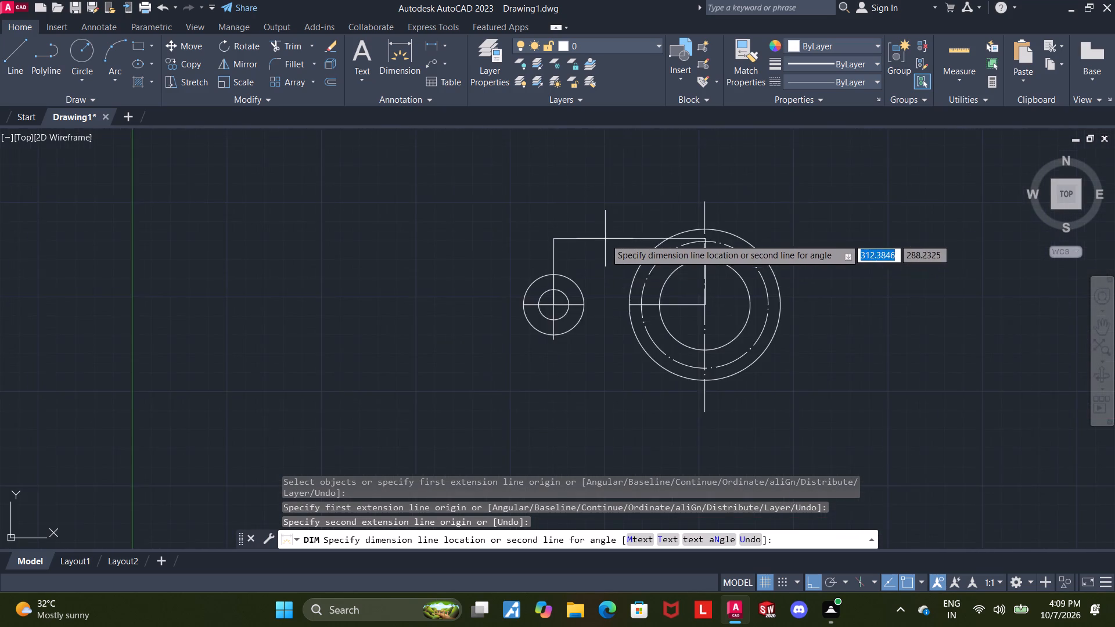
{"action": "scroll", "coordinate": [606, 239], "scroll_direction": "up", "scroll_amount": 2}
{"action": "left_click", "coordinate": [606, 239]}
{"action": "scroll", "coordinate": [677, 256], "scroll_direction": "up", "scroll_amount": 3}
{"action": "scroll", "coordinate": [602, 197], "scroll_direction": "up", "scroll_amount": 1}
{"action": "scroll", "coordinate": [602, 196], "scroll_direction": "down", "scroll_amount": 5}
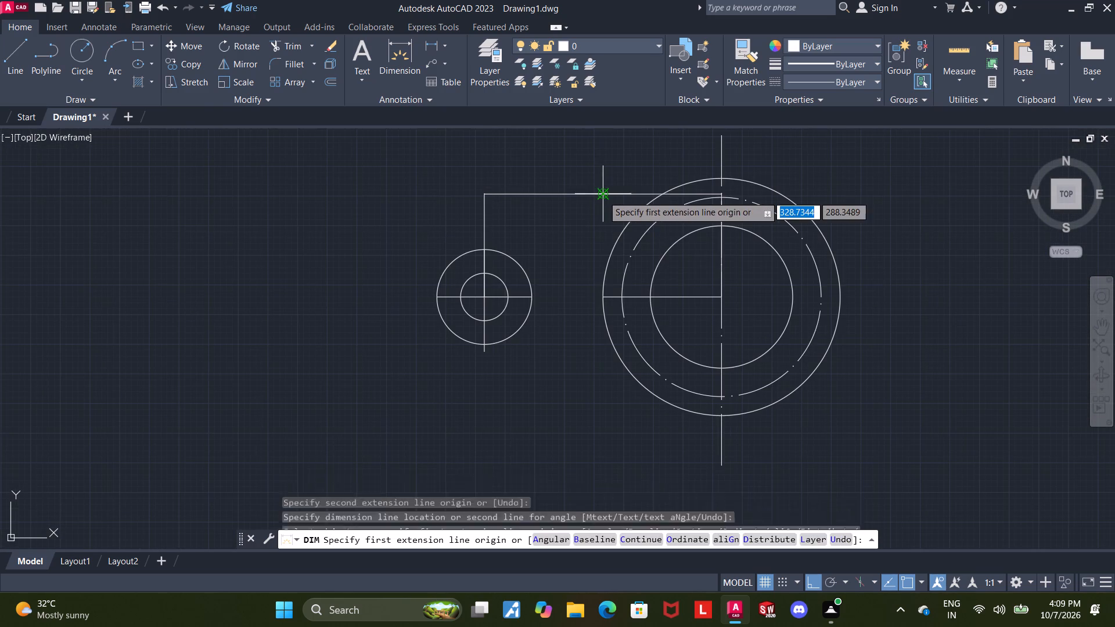
{"action": "key", "text": "Escape"}
{"action": "key", "text": "Escape"}
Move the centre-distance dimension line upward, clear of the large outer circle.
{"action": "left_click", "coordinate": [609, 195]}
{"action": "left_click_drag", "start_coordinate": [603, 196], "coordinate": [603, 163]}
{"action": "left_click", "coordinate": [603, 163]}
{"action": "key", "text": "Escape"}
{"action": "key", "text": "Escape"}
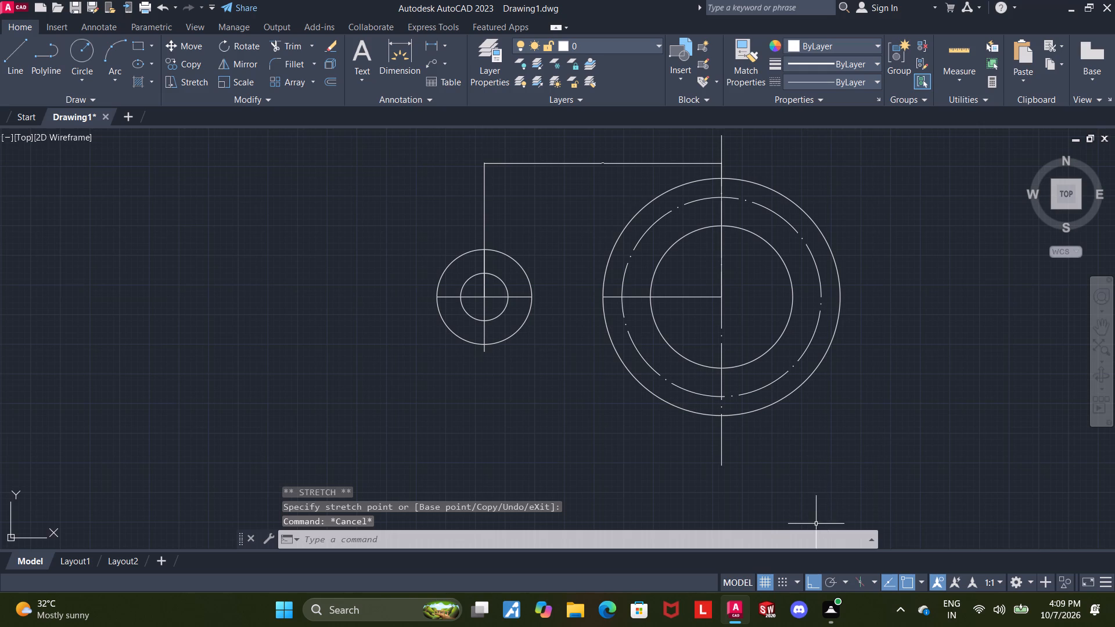
Modify the Standard dimension style to a linear precision of 0 and a text height of 4.
{"action": "left_click", "coordinate": [799, 532]}
{"action": "key", "text": "d"}
{"action": "key", "text": "Return"}
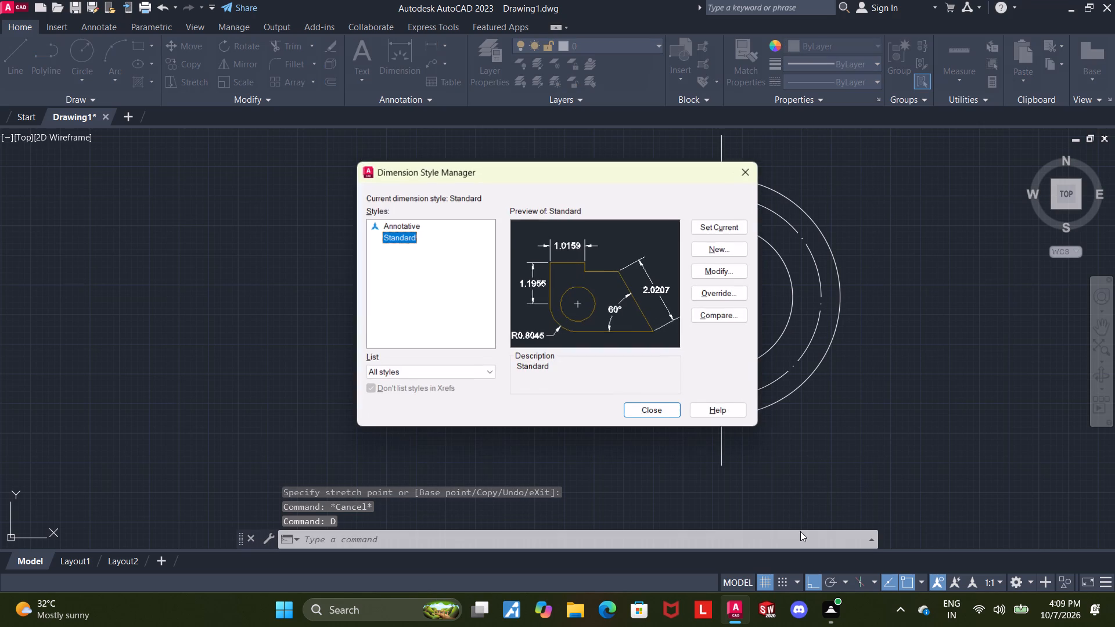
{"action": "left_click", "coordinate": [715, 276]}
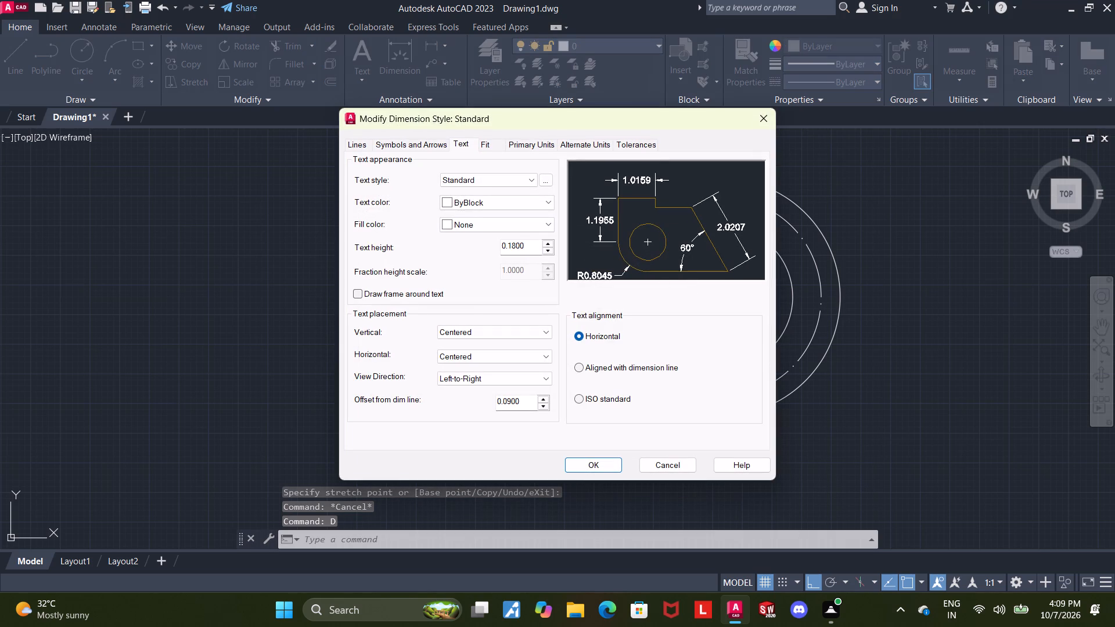
{"action": "left_click", "coordinate": [523, 143]}
{"action": "left_click", "coordinate": [472, 191]}
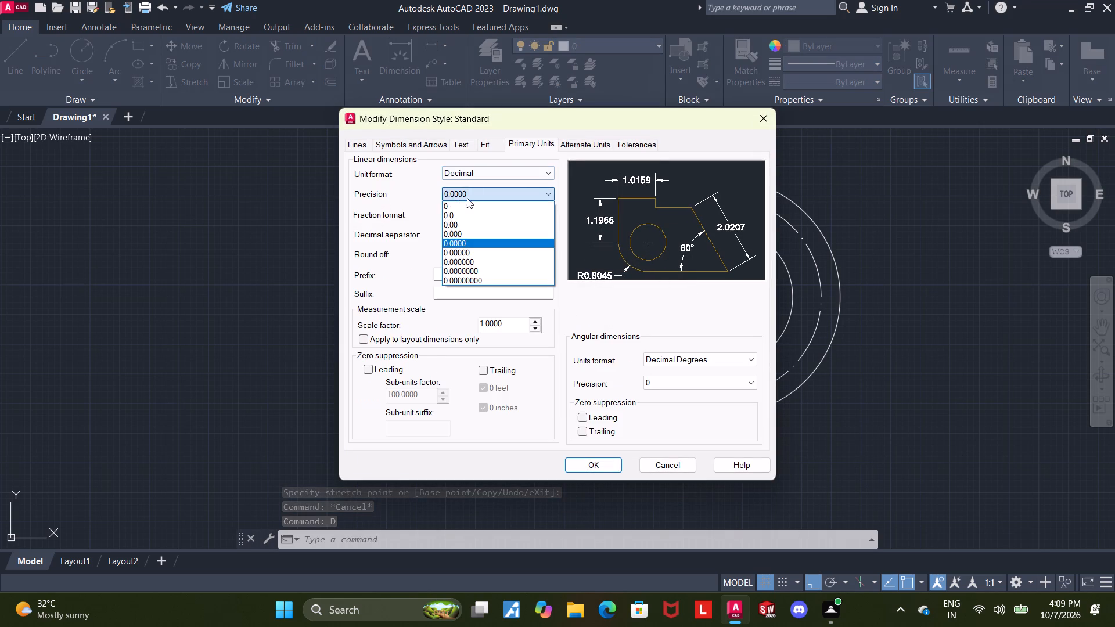
{"action": "left_click", "coordinate": [466, 203]}
{"action": "left_click", "coordinate": [466, 147]}
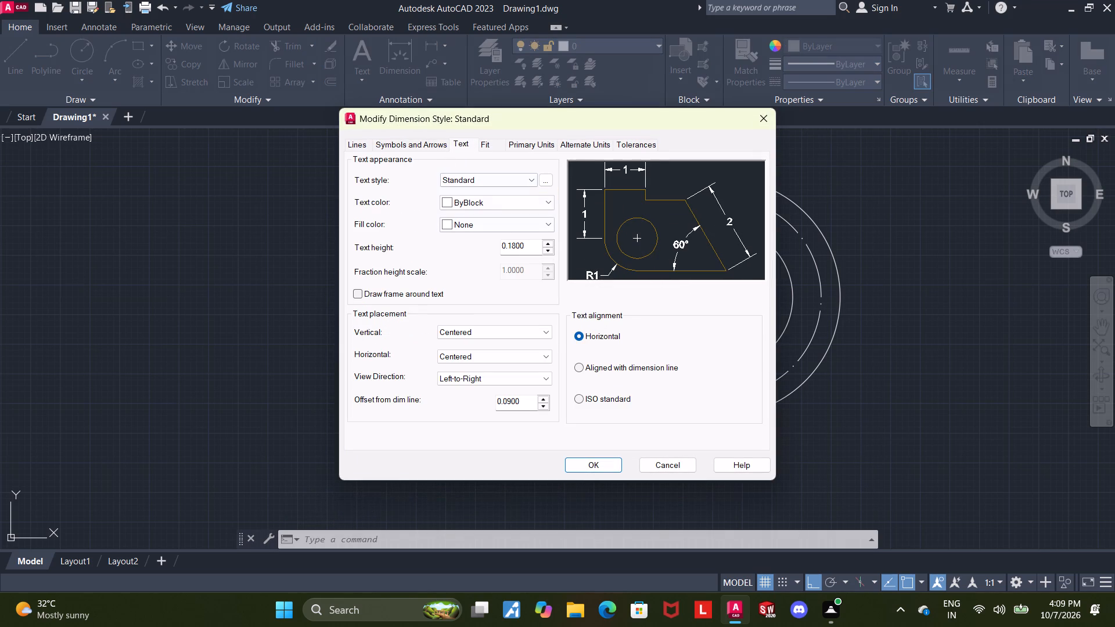
{"action": "left_click_drag", "start_coordinate": [529, 251], "coordinate": [412, 253]}
{"action": "key", "text": "4"}
{"action": "key", "text": "Return"}
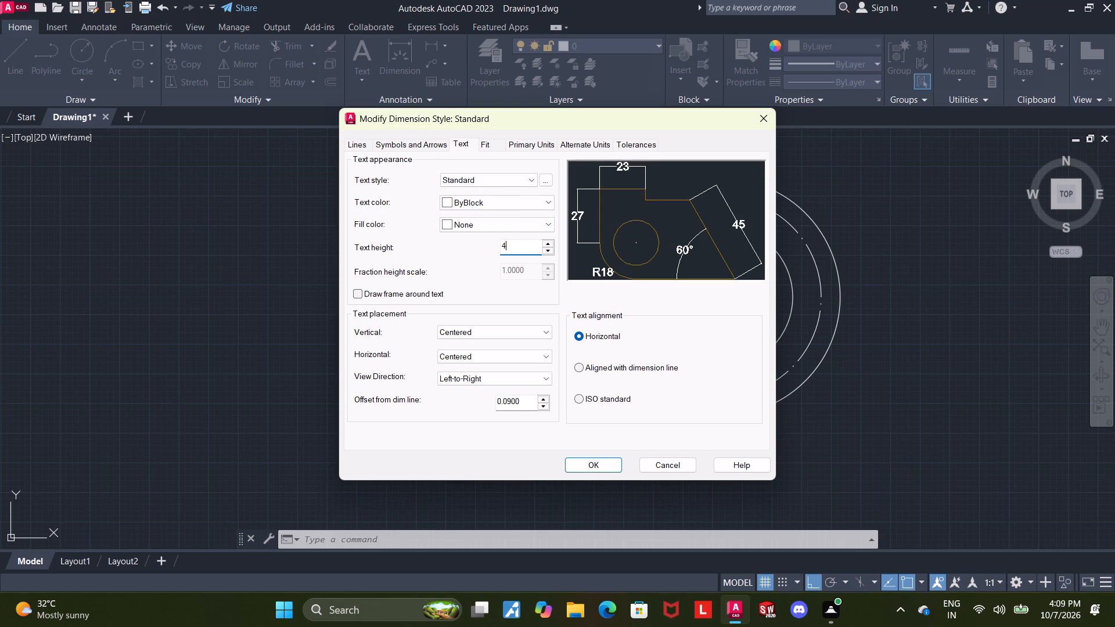
{"action": "left_click_drag", "start_coordinate": [611, 469], "coordinate": [618, 471]}
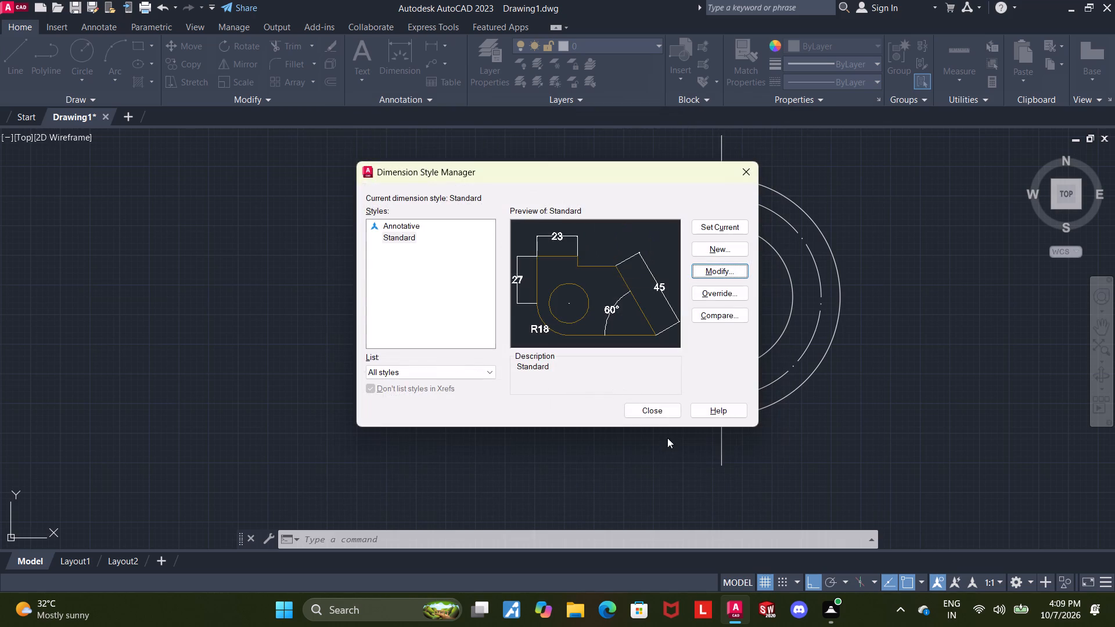
{"action": "left_click", "coordinate": [659, 405]}
{"action": "left_click", "coordinate": [972, 360]}
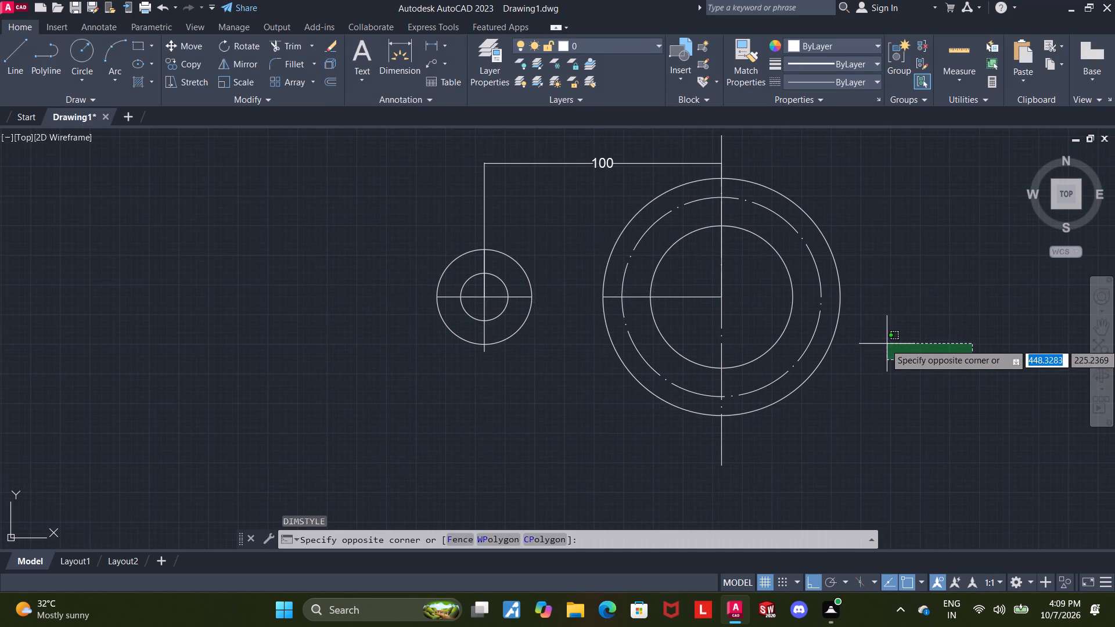
{"action": "scroll", "coordinate": [887, 344], "scroll_direction": "down", "scroll_amount": 3}
{"action": "scroll", "coordinate": [808, 375], "scroll_direction": "up", "scroll_amount": 1}
{"action": "key", "text": "Escape"}
{"action": "key", "text": "Escape"}
Move the 100 dimension line and its text further up above the circles.
{"action": "scroll", "coordinate": [929, 274], "scroll_direction": "down", "scroll_amount": 1}
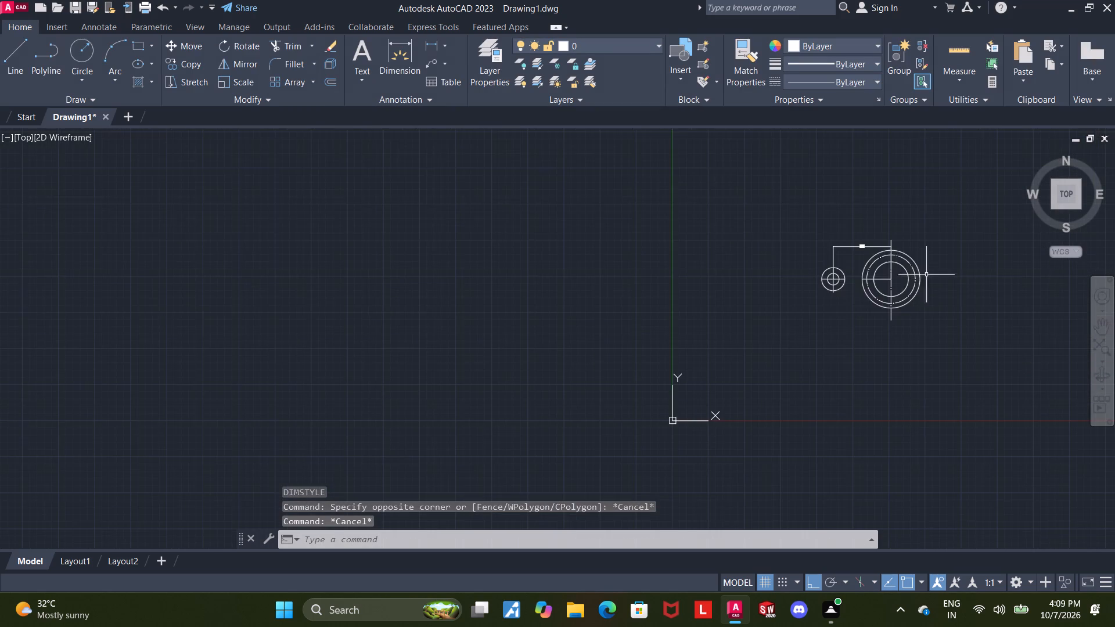
{"action": "scroll", "coordinate": [919, 265], "scroll_direction": "up", "scroll_amount": 2}
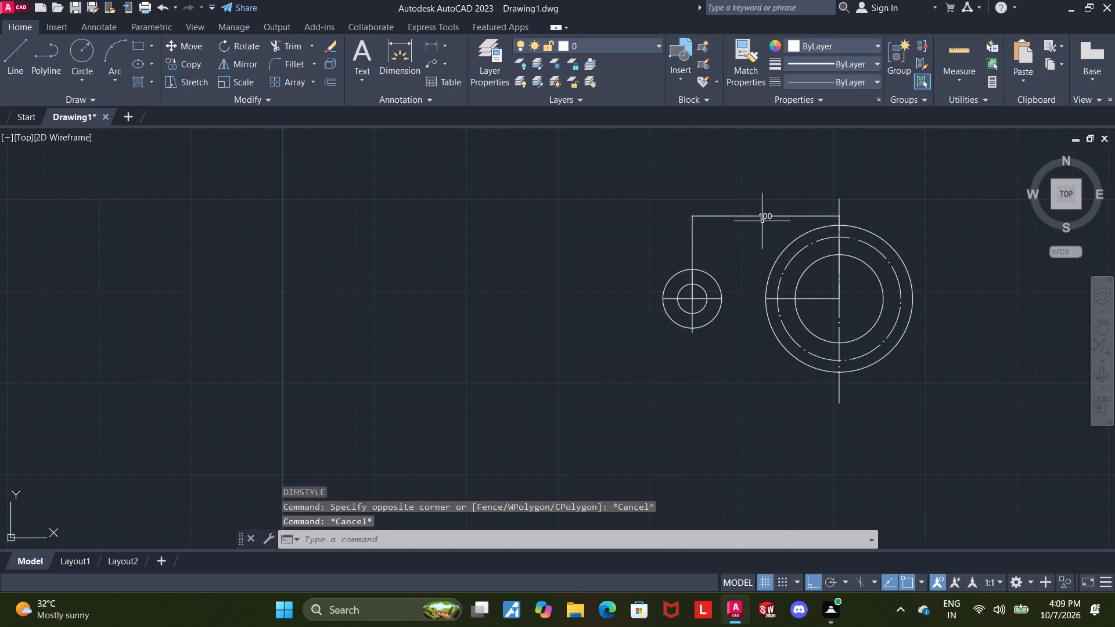
{"action": "left_click_drag", "start_coordinate": [762, 218], "coordinate": [765, 172]}
{"action": "left_click_drag", "start_coordinate": [769, 214], "coordinate": [765, 166]}
{"action": "left_click", "coordinate": [765, 166]}
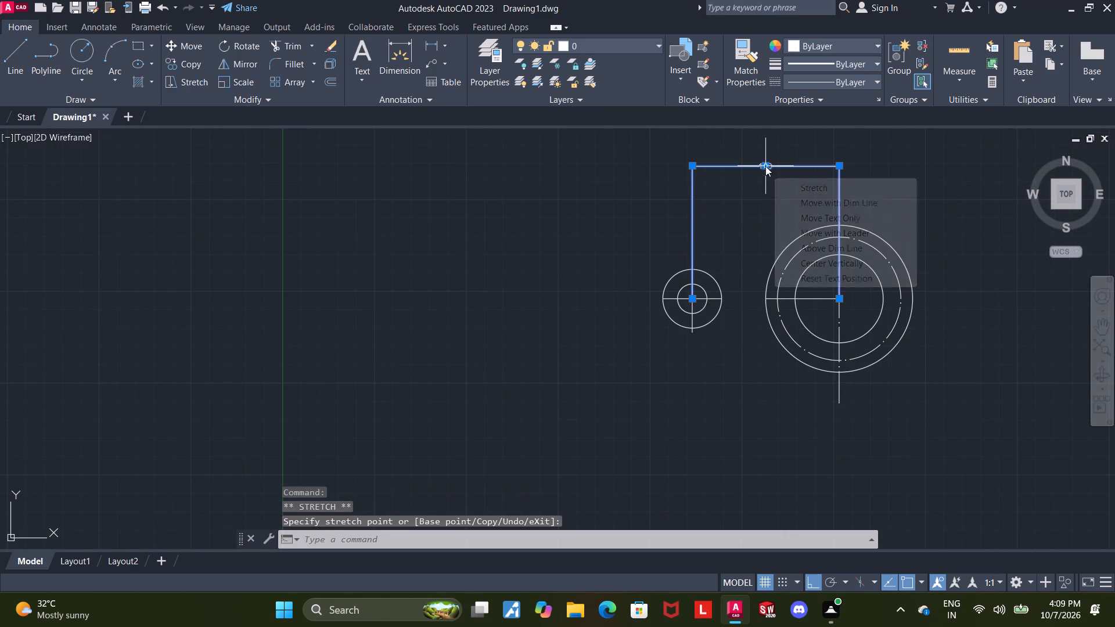
{"action": "key", "text": "Escape"}
{"action": "key", "text": "Escape"}
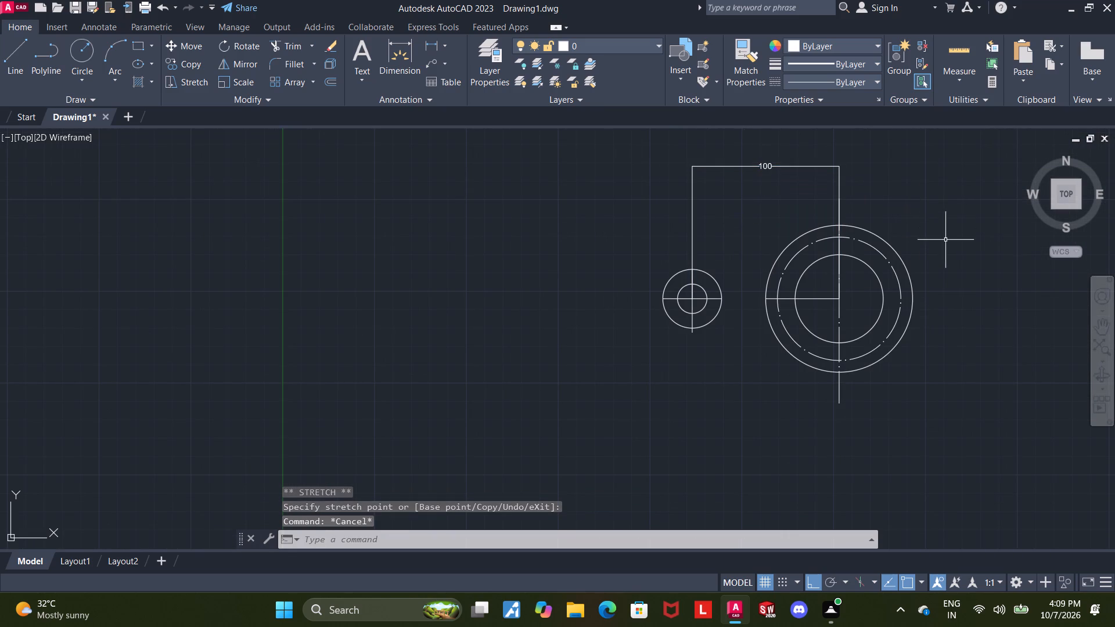
Draw a radius-60 circle tangent to the upper sides of the small outer circle and the large outer circle.
{"action": "scroll", "coordinate": [943, 246], "scroll_direction": "up", "scroll_amount": 1}
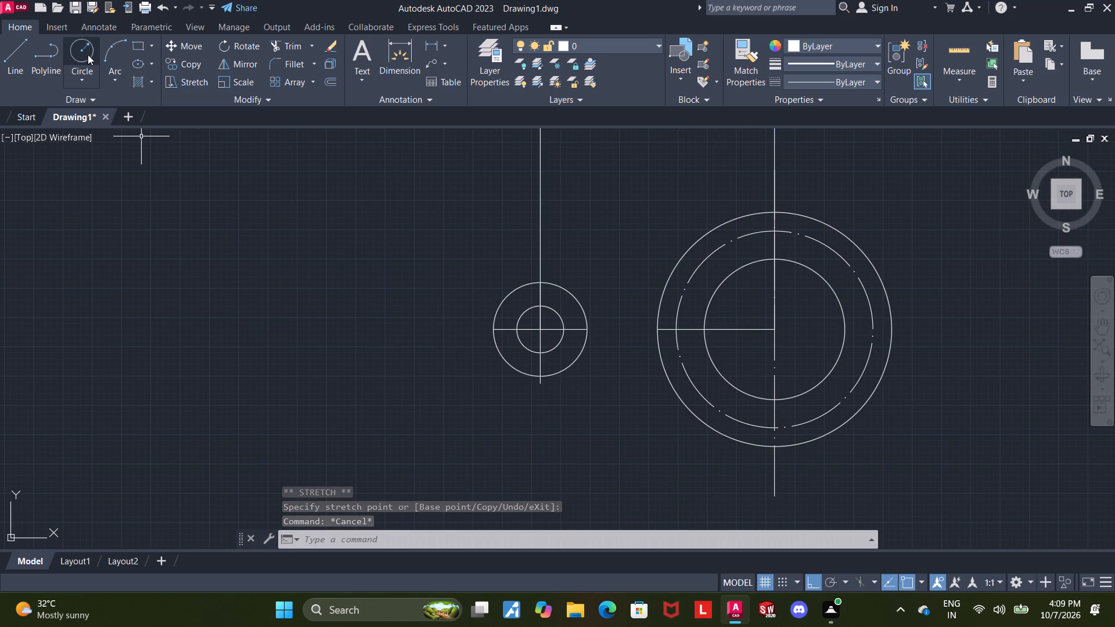
{"action": "left_click", "coordinate": [86, 70]}
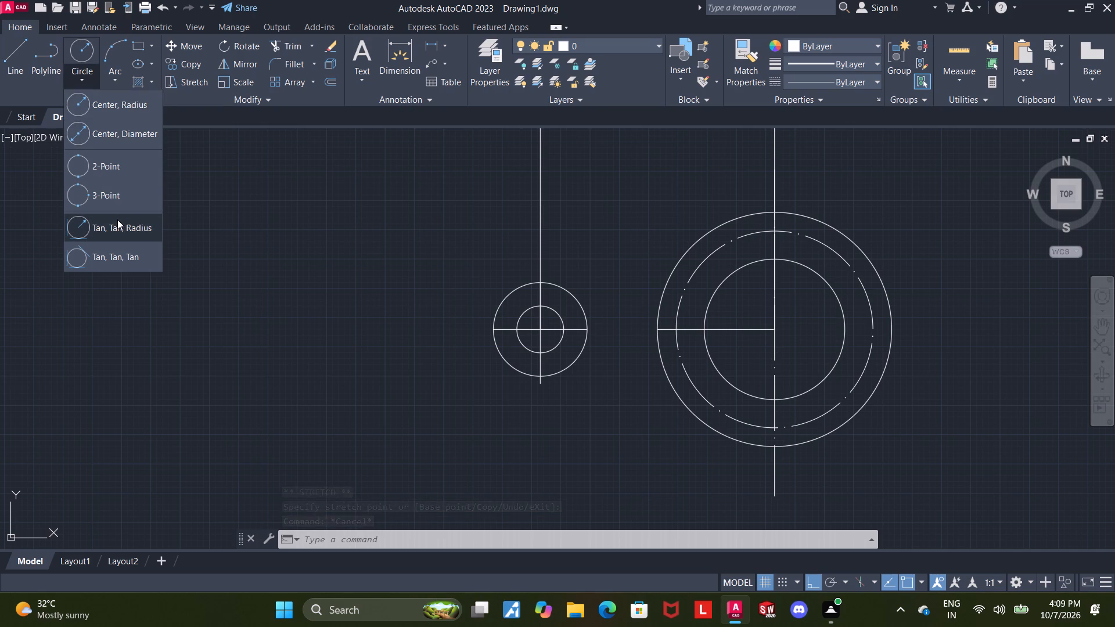
{"action": "left_click", "coordinate": [117, 219]}
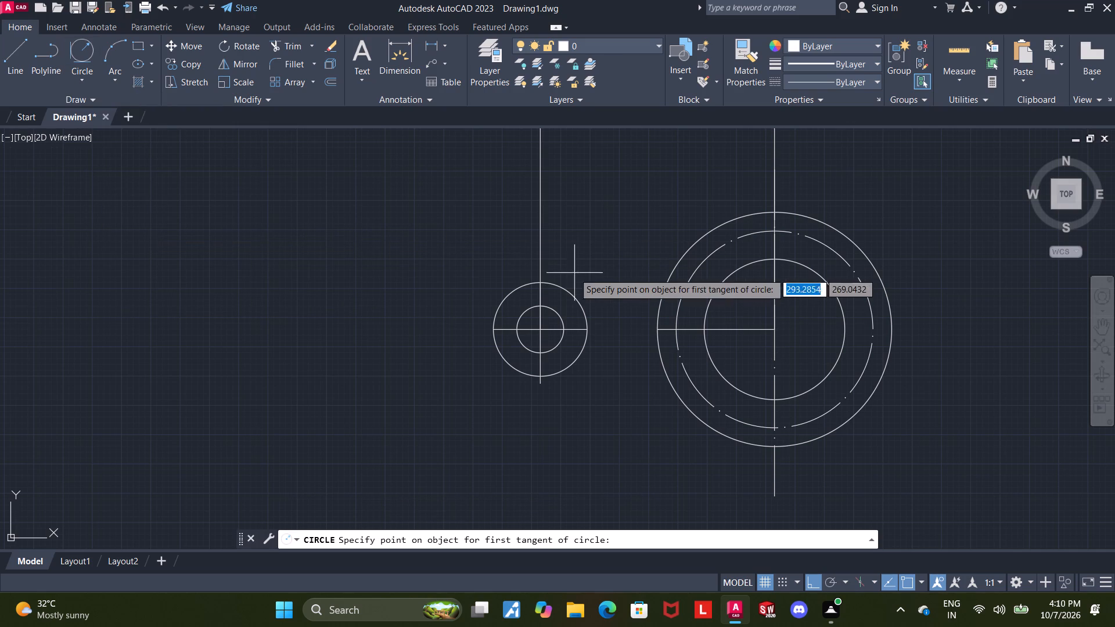
{"action": "left_click", "coordinate": [567, 293]}
{"action": "left_click", "coordinate": [673, 273]}
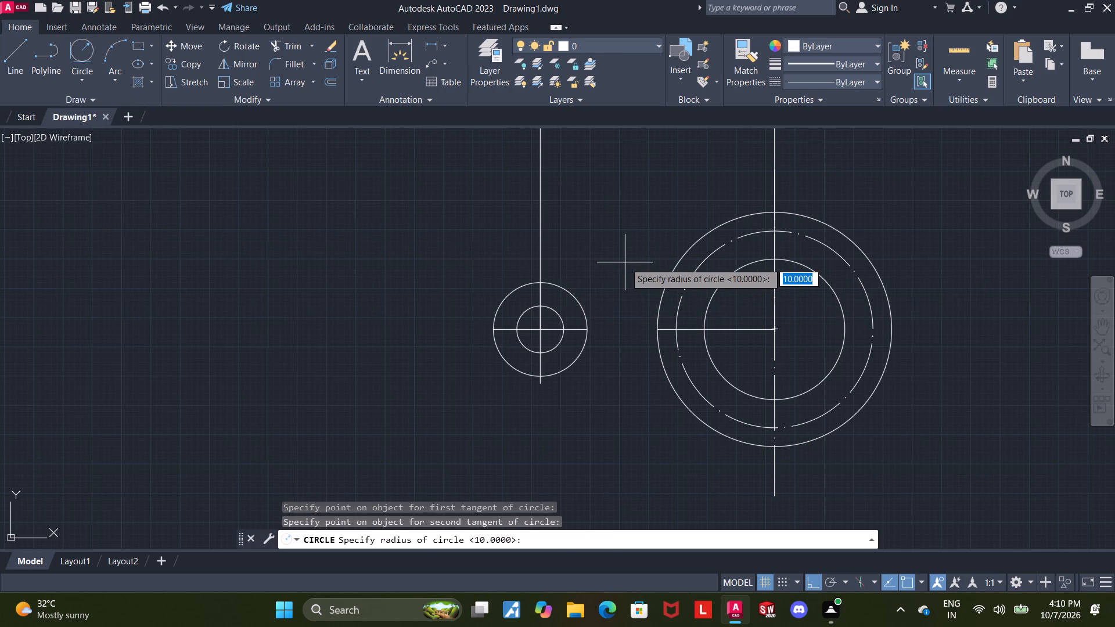
{"action": "type", "text": "60"}
{"action": "key", "text": "Return"}
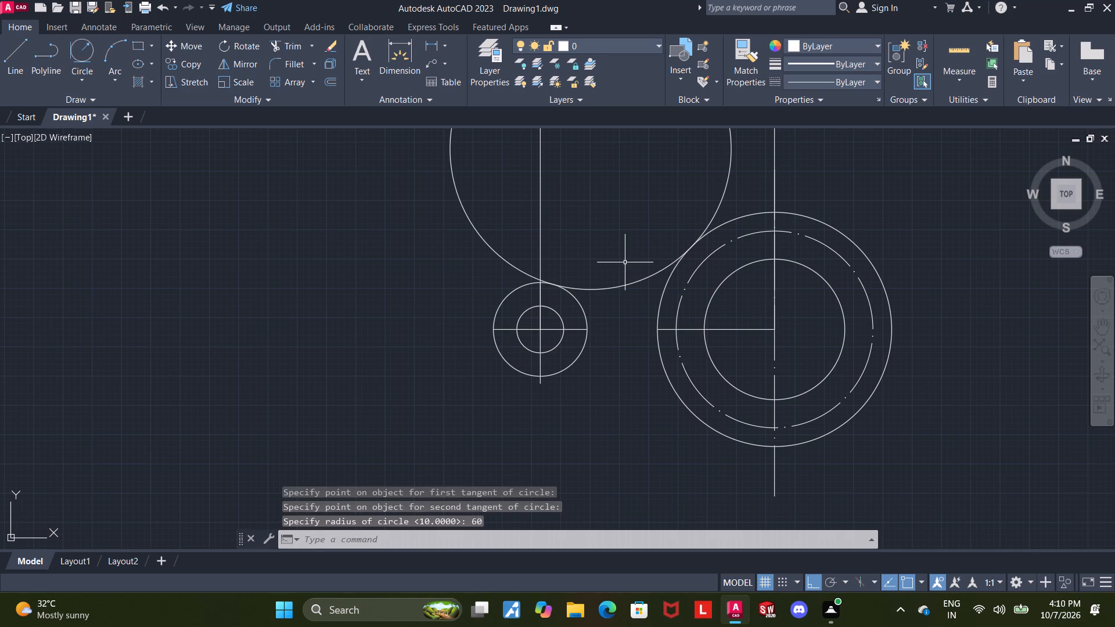
{"action": "key", "text": "Escape"}
Trim the radius-60 circle so only the arc joining the small and large outer circles remains.
{"action": "scroll", "coordinate": [581, 215], "scroll_direction": "down", "scroll_amount": 3}
{"action": "scroll", "coordinate": [582, 215], "scroll_direction": "up", "scroll_amount": 2}
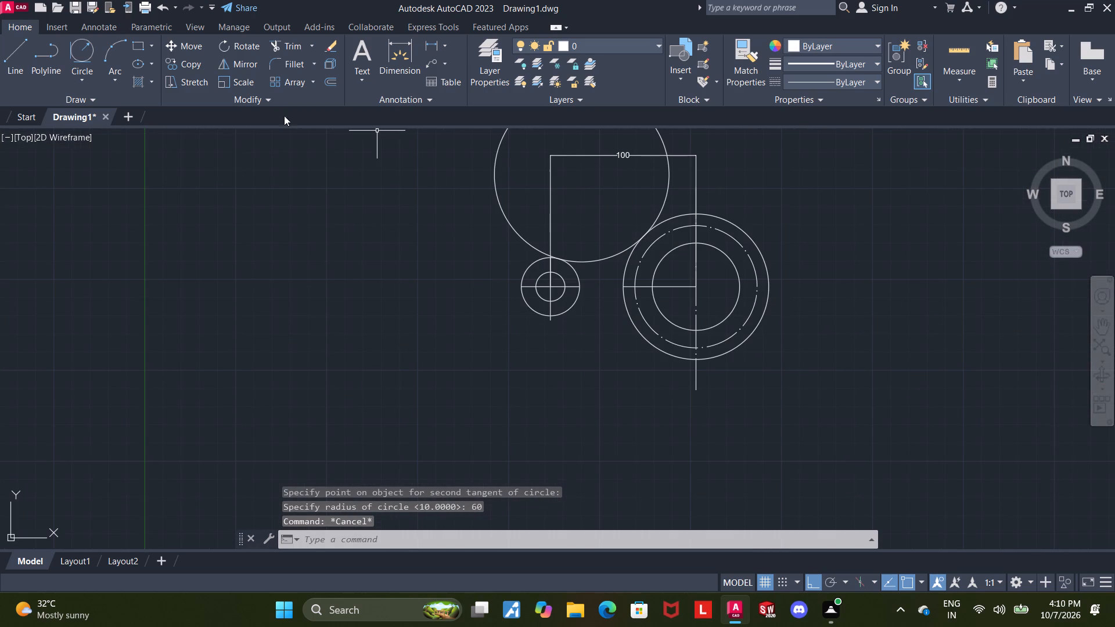
{"action": "left_click", "coordinate": [292, 42]}
{"action": "left_click_drag", "start_coordinate": [503, 179], "coordinate": [473, 178]}
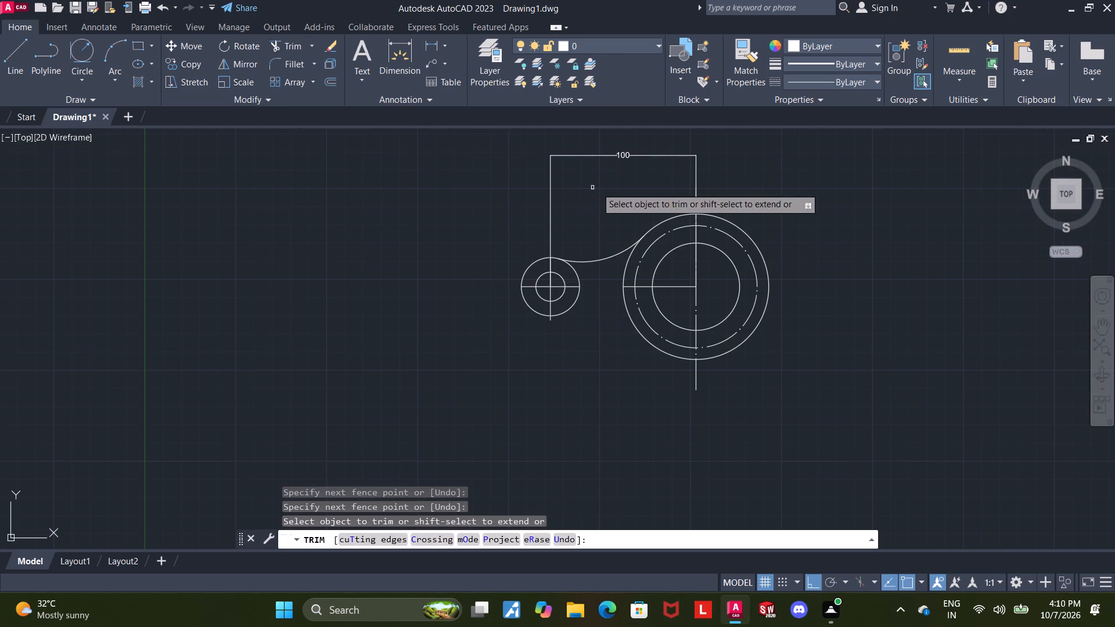
{"action": "key", "text": "Escape"}
{"action": "key", "text": "Escape"}
{"action": "key", "text": "Escape"}
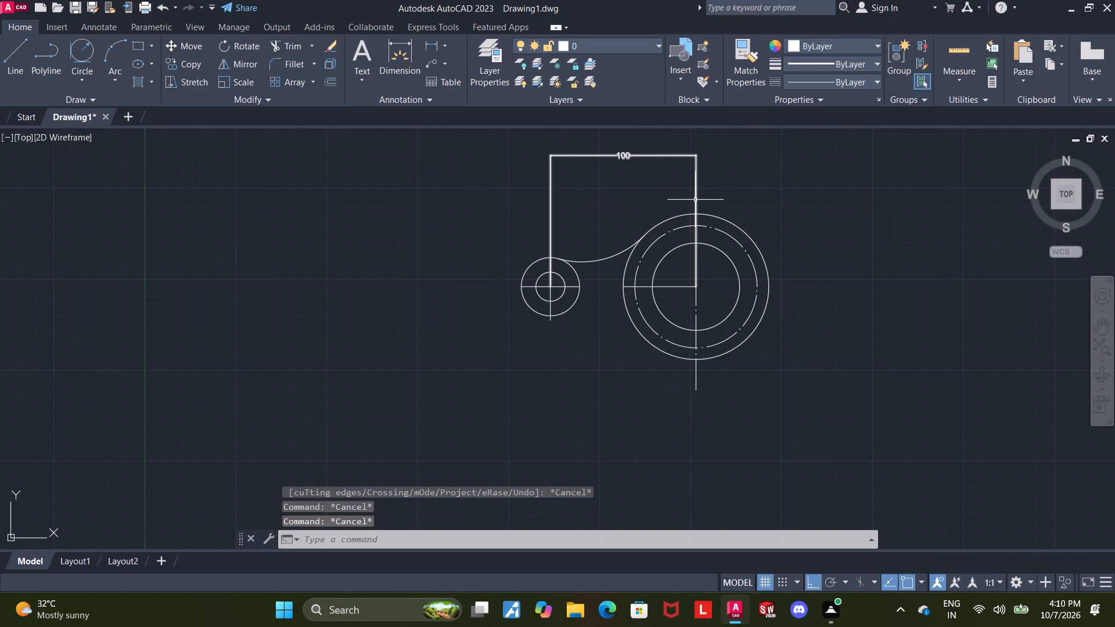
Draw a line from the small circles' centre 45 to the right and continue it 90 straight down.
{"action": "scroll", "coordinate": [635, 297], "scroll_direction": "up", "scroll_amount": 3}
{"action": "scroll", "coordinate": [691, 316], "scroll_direction": "down", "scroll_amount": 5}
{"action": "scroll", "coordinate": [712, 358], "scroll_direction": "up", "scroll_amount": 2}
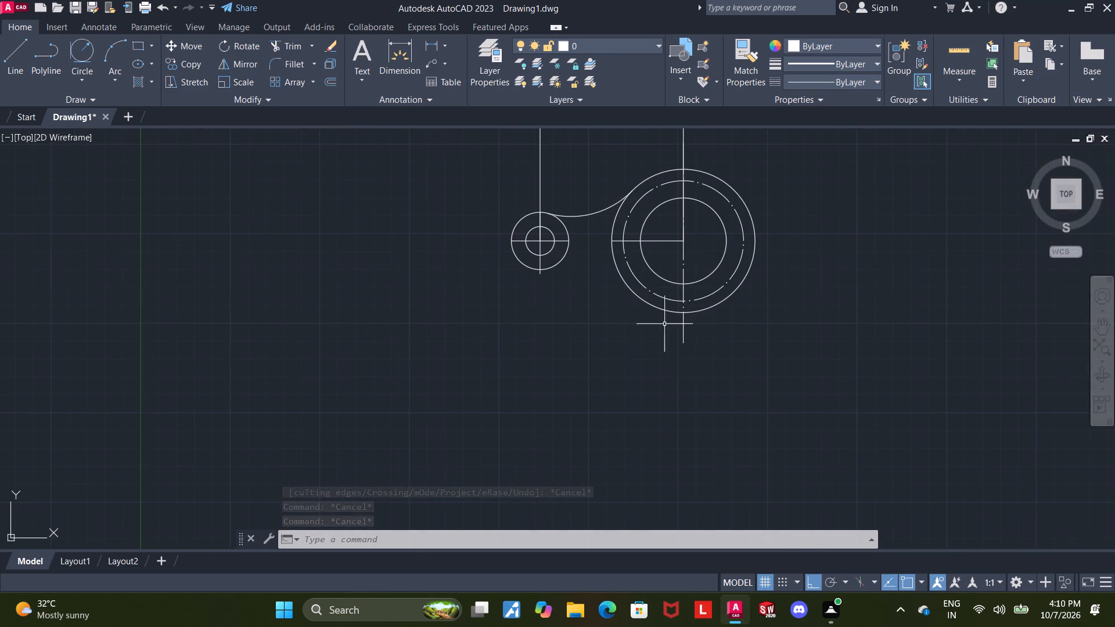
{"action": "key", "text": "Escape"}
{"action": "key", "text": "Escape"}
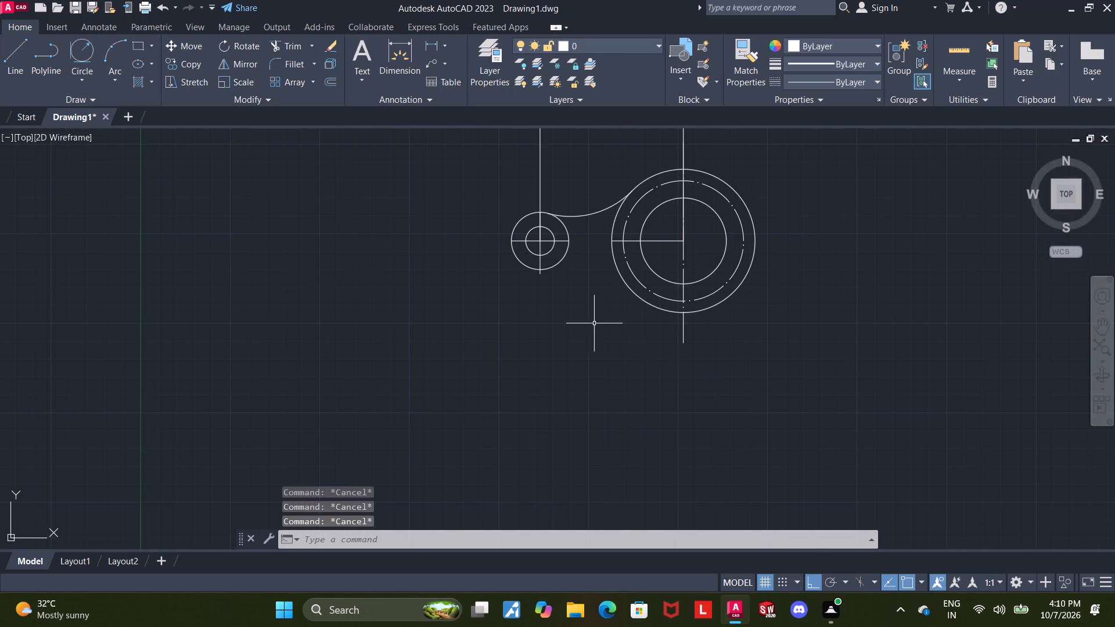
{"action": "left_click", "coordinate": [24, 46]}
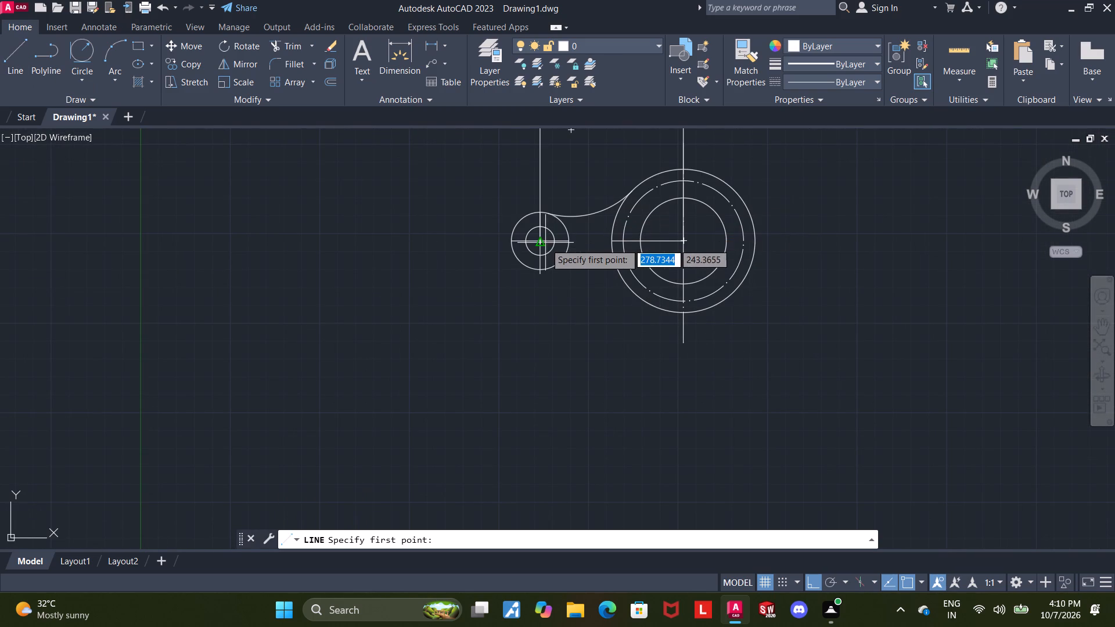
{"action": "scroll", "coordinate": [562, 240], "scroll_direction": "down", "scroll_amount": 2}
{"action": "scroll", "coordinate": [562, 240], "scroll_direction": "up", "scroll_amount": 5}
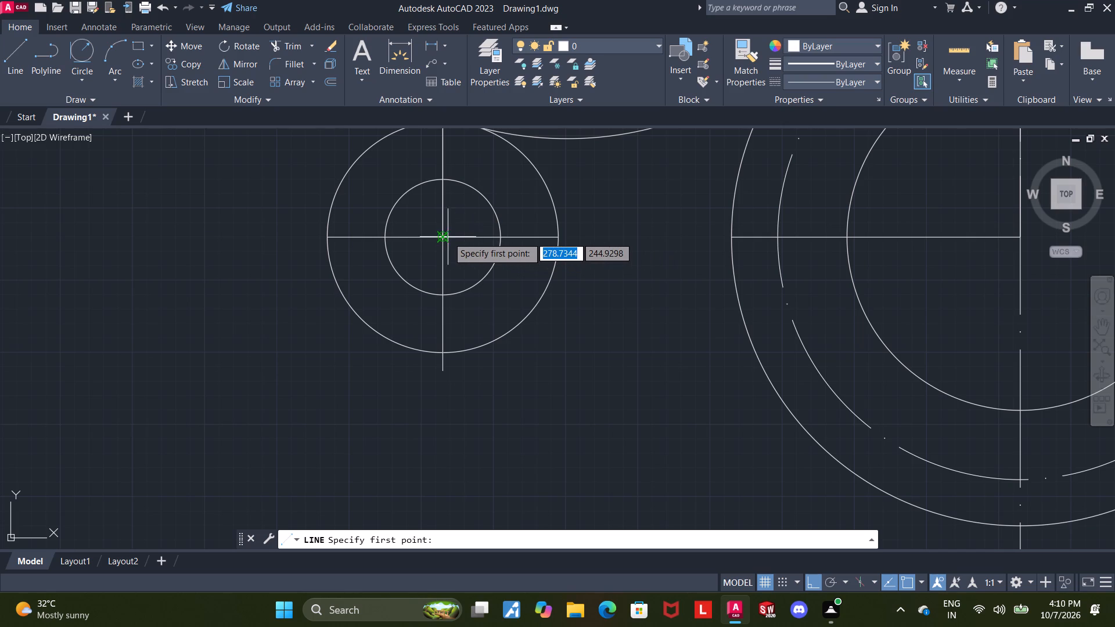
{"action": "left_click", "coordinate": [443, 237]}
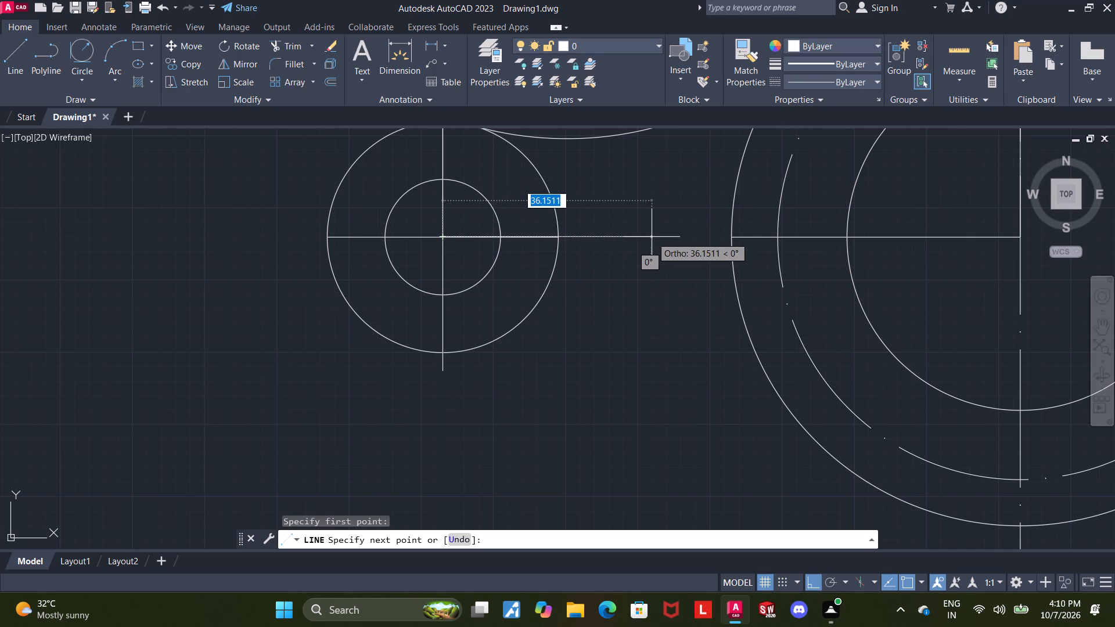
{"action": "type", "text": "45"}
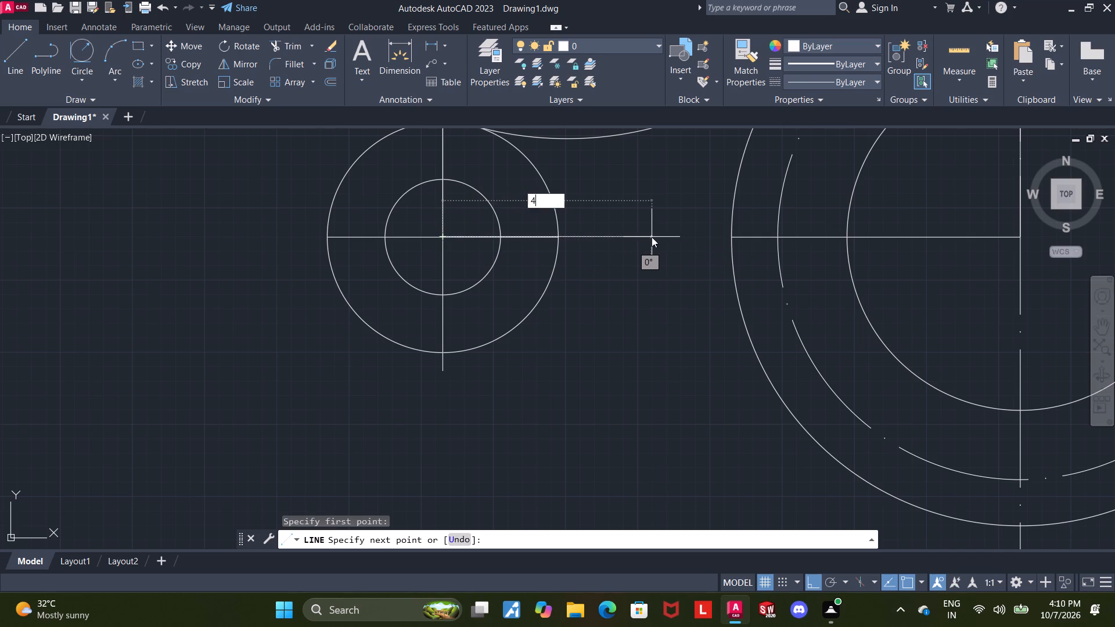
{"action": "key", "text": "Return"}
{"action": "scroll", "coordinate": [652, 237], "scroll_direction": "up", "scroll_amount": 1}
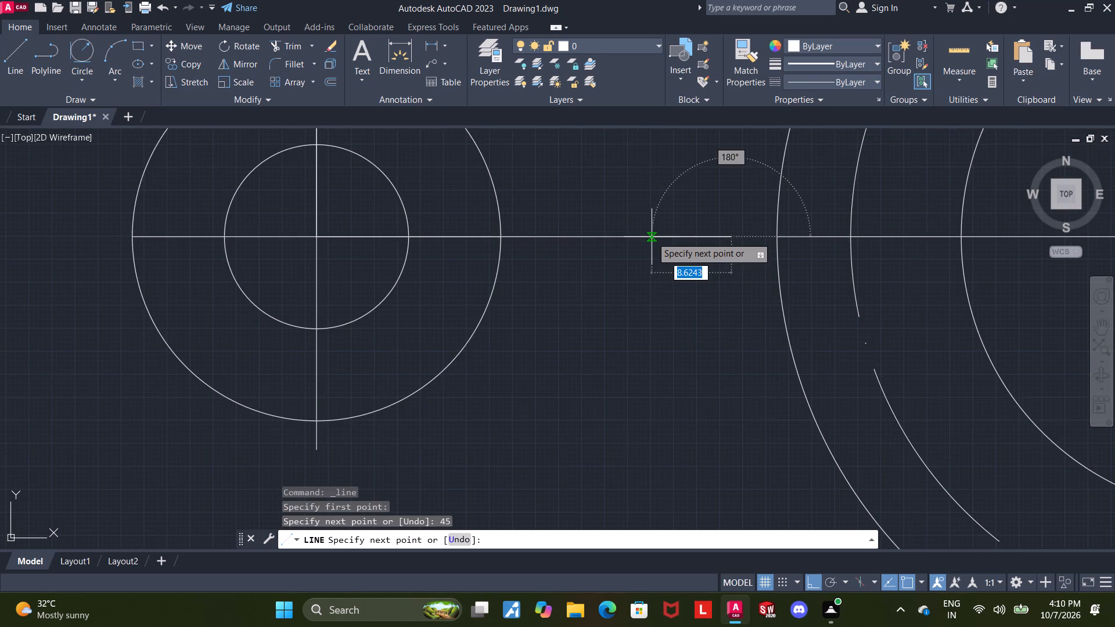
{"action": "scroll", "coordinate": [652, 237], "scroll_direction": "down", "scroll_amount": 3}
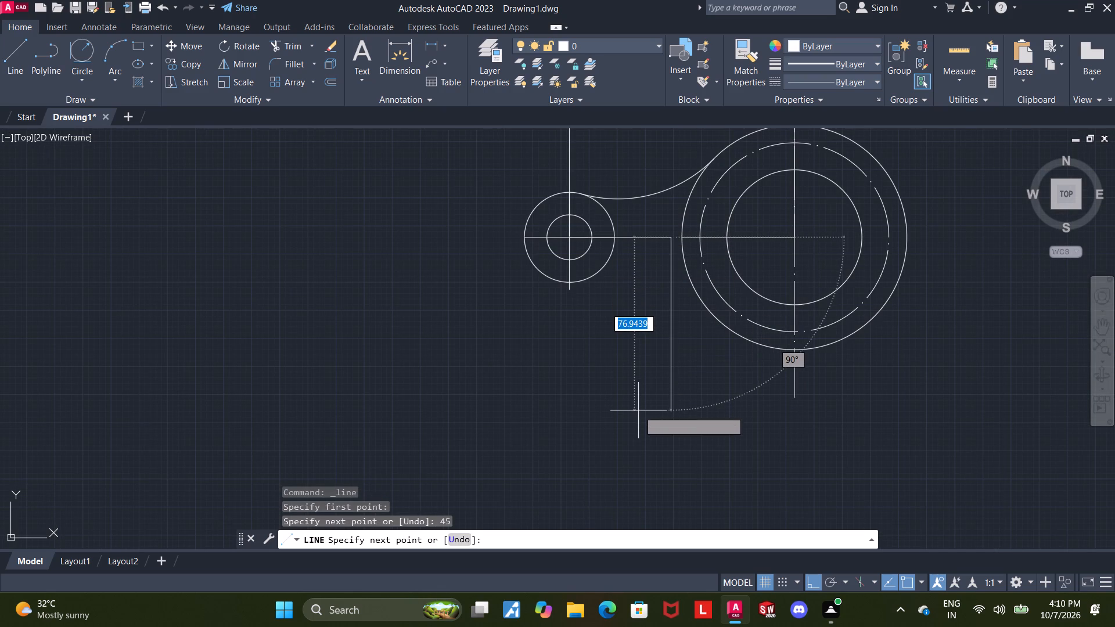
{"action": "type", "text": "90"}
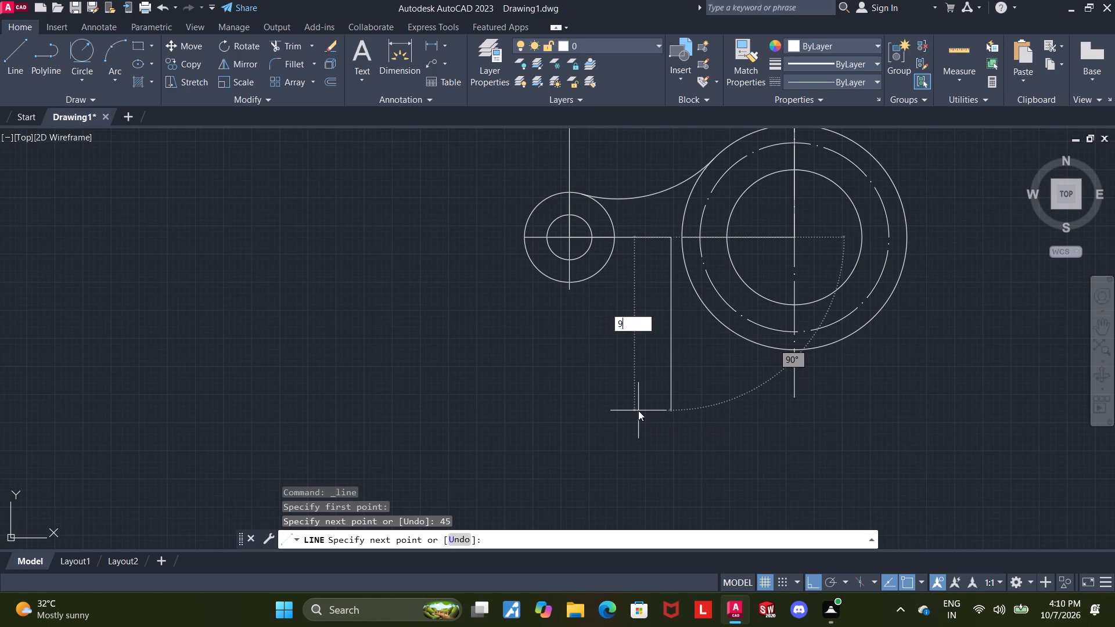
{"action": "key", "text": "Return"}
{"action": "key", "text": "Escape"}
{"action": "key", "text": "Escape"}
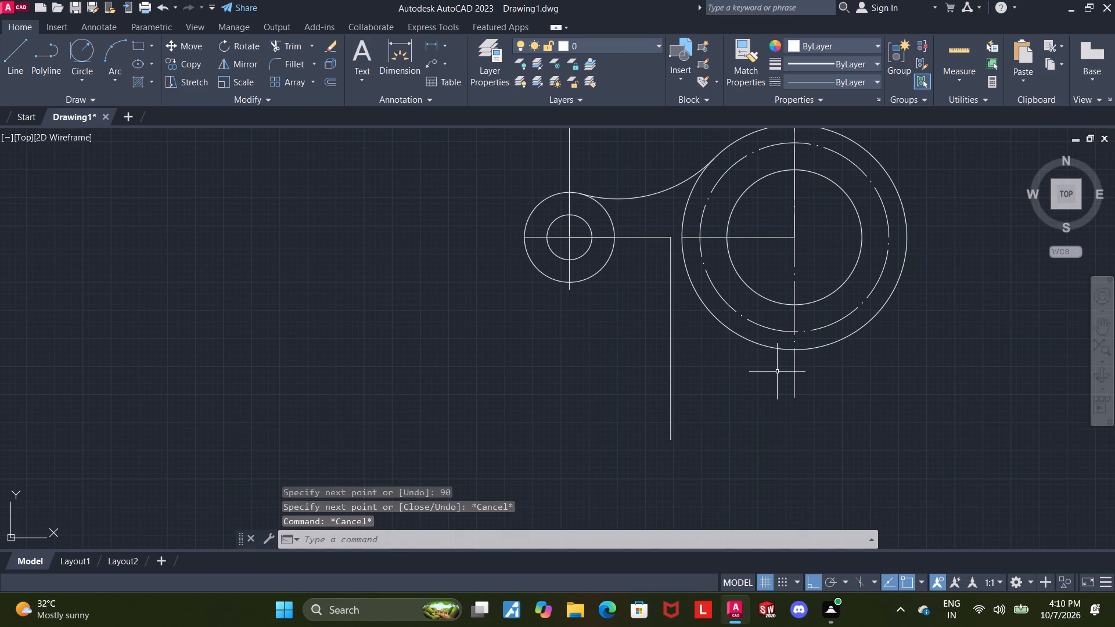
Draw a radius-30 circle centred on the lower end of the 90-long vertical line.
{"action": "left_click", "coordinate": [87, 78]}
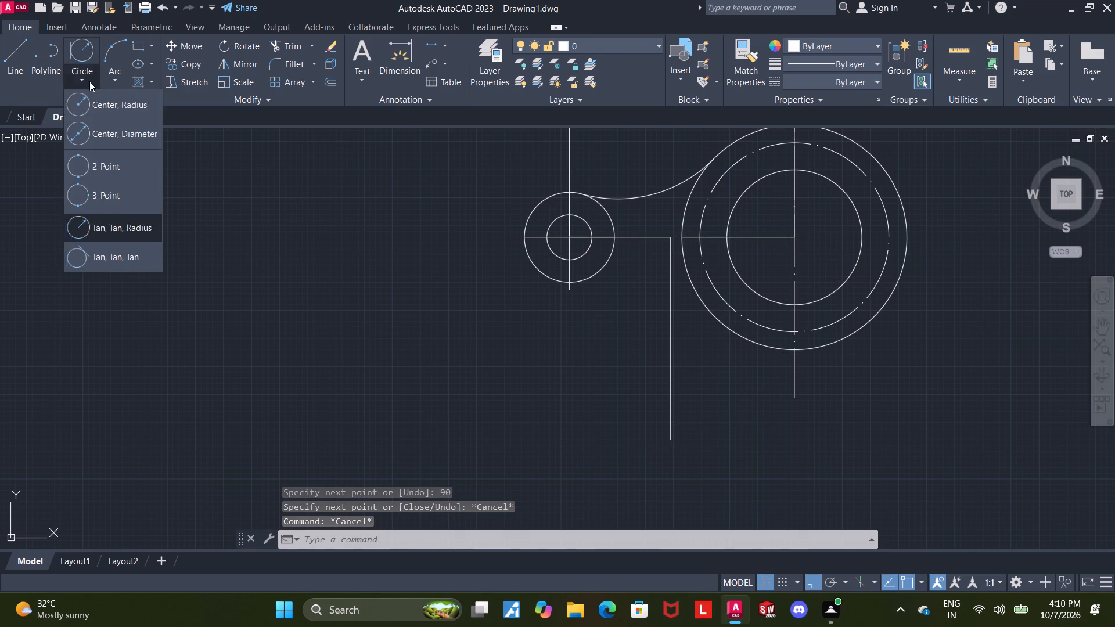
{"action": "left_click", "coordinate": [96, 104]}
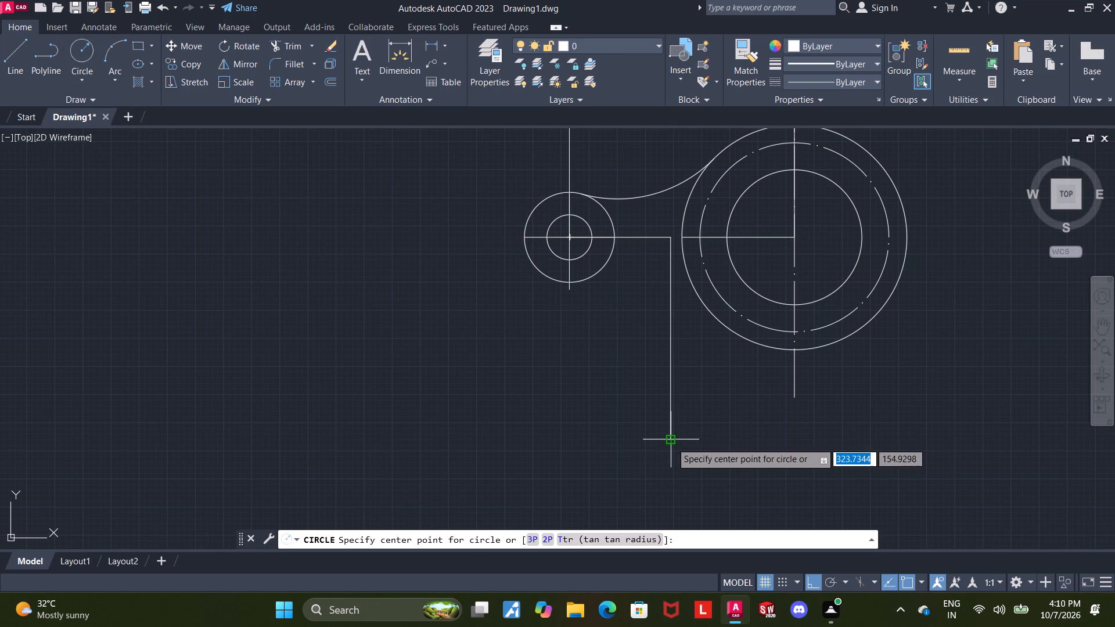
{"action": "left_click", "coordinate": [671, 442]}
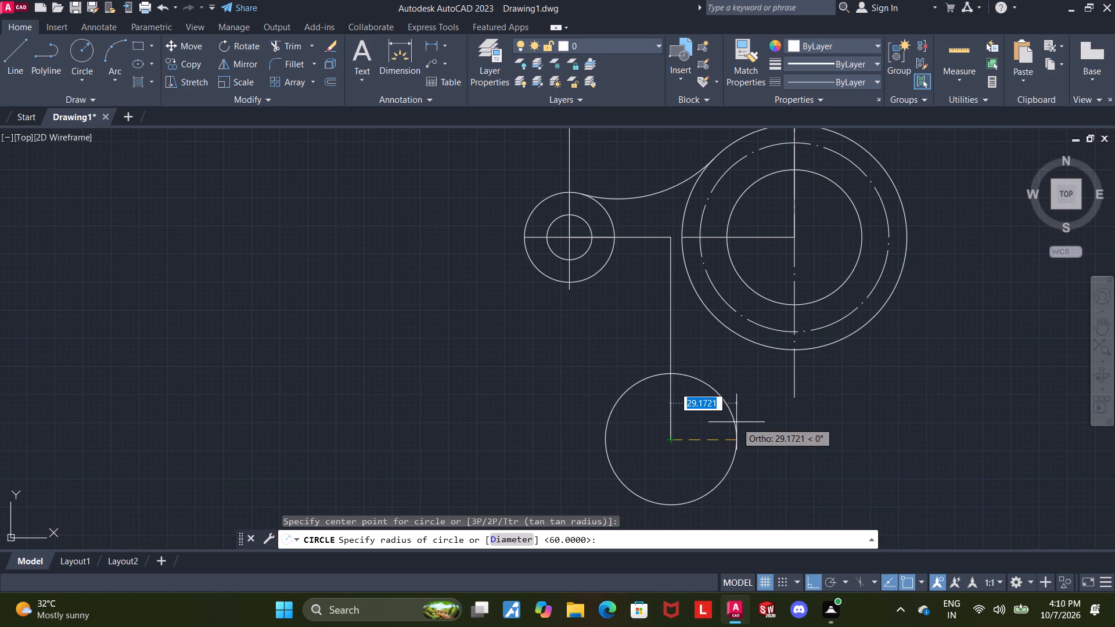
{"action": "key", "text": "3"}
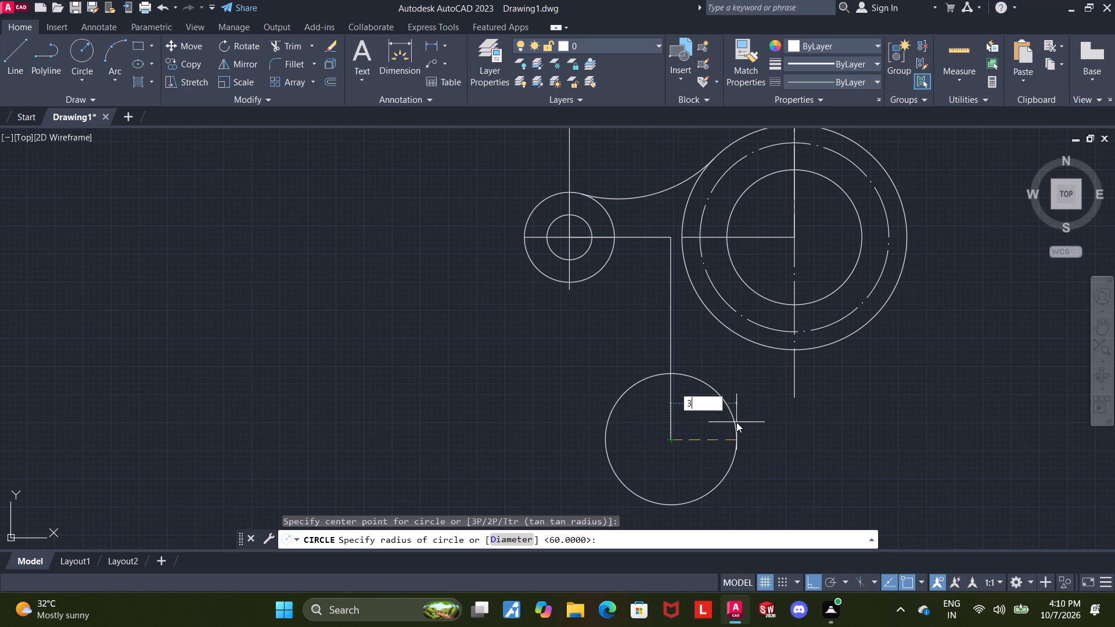
{"action": "key", "text": "0"}
{"action": "key", "text": "Return"}
{"action": "key", "text": "Escape"}
{"action": "key", "text": "Escape"}
{"action": "key", "text": "Escape"}
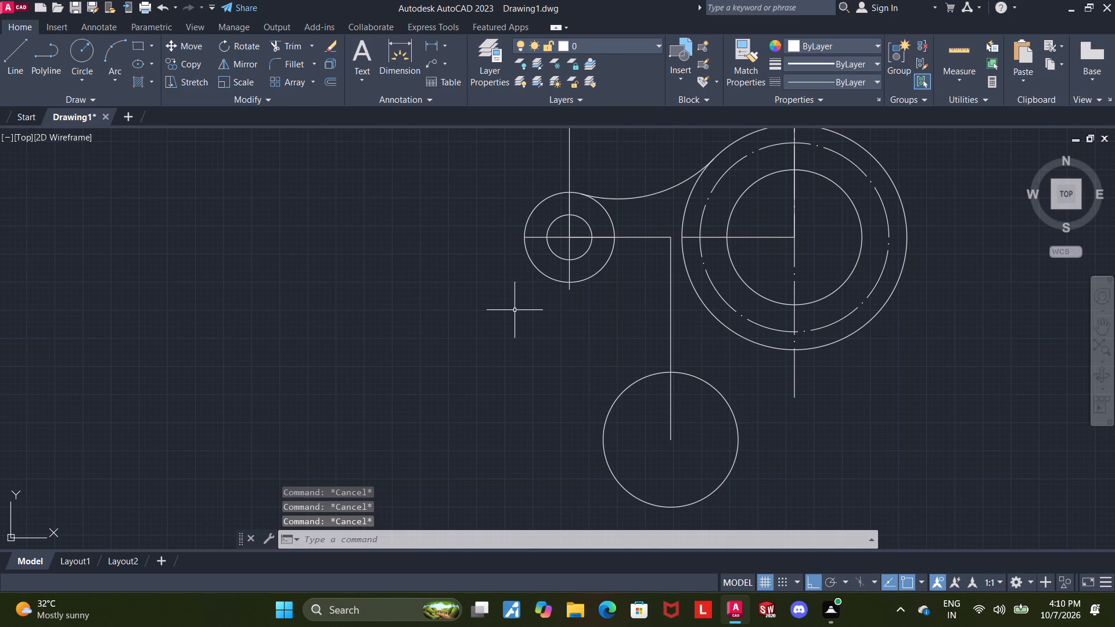
Draw a concentric 40-diameter circle inside the radius-30 circle.
{"action": "left_click", "coordinate": [87, 51]}
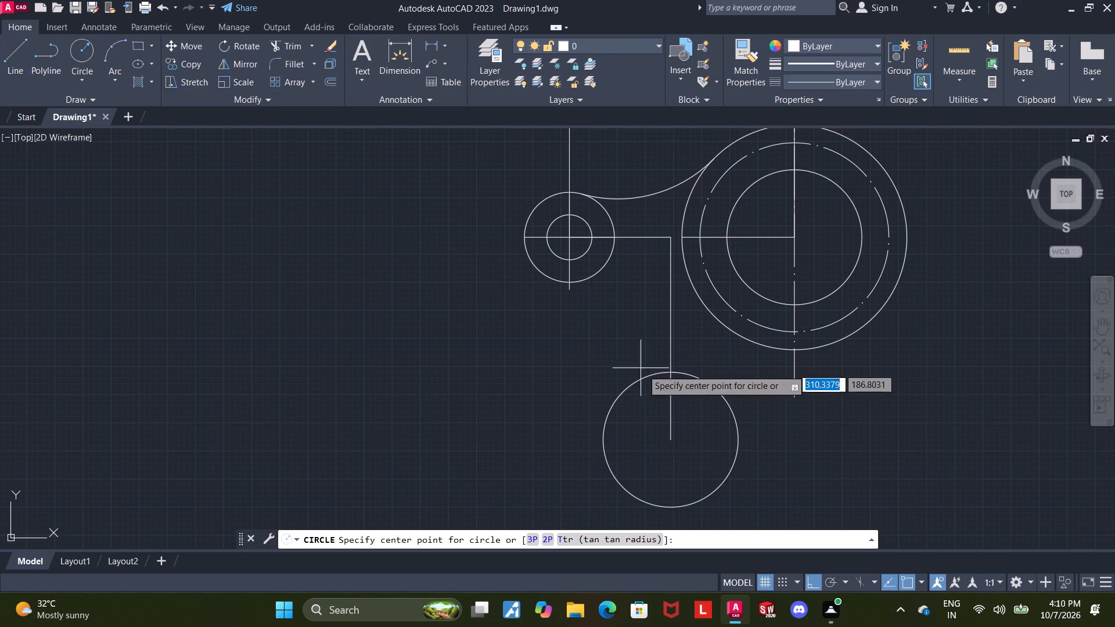
{"action": "left_click", "coordinate": [672, 441]}
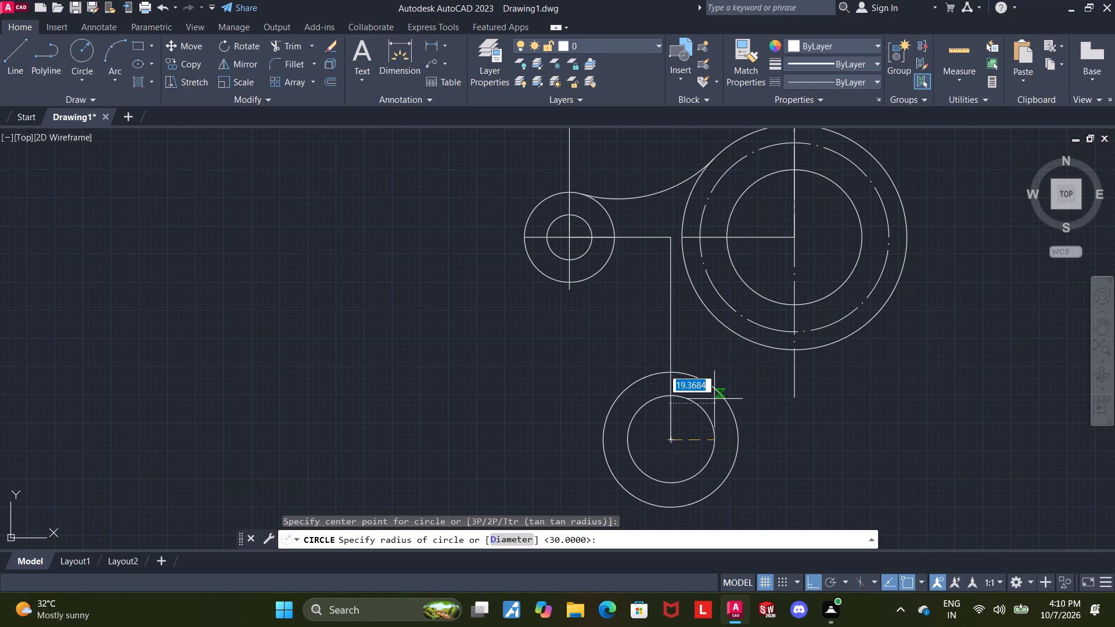
{"action": "key", "text": "d"}
{"action": "key", "text": "Return"}
{"action": "type", "text": "40"}
{"action": "key", "text": "Return"}
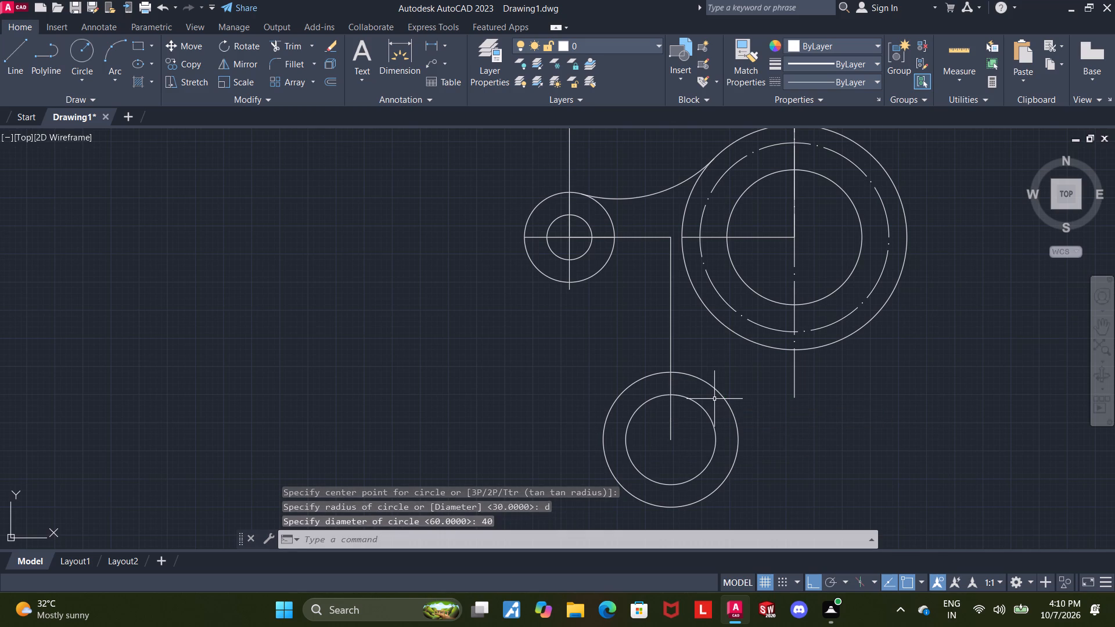
{"action": "key", "text": "Escape"}
{"action": "key", "text": "Escape"}
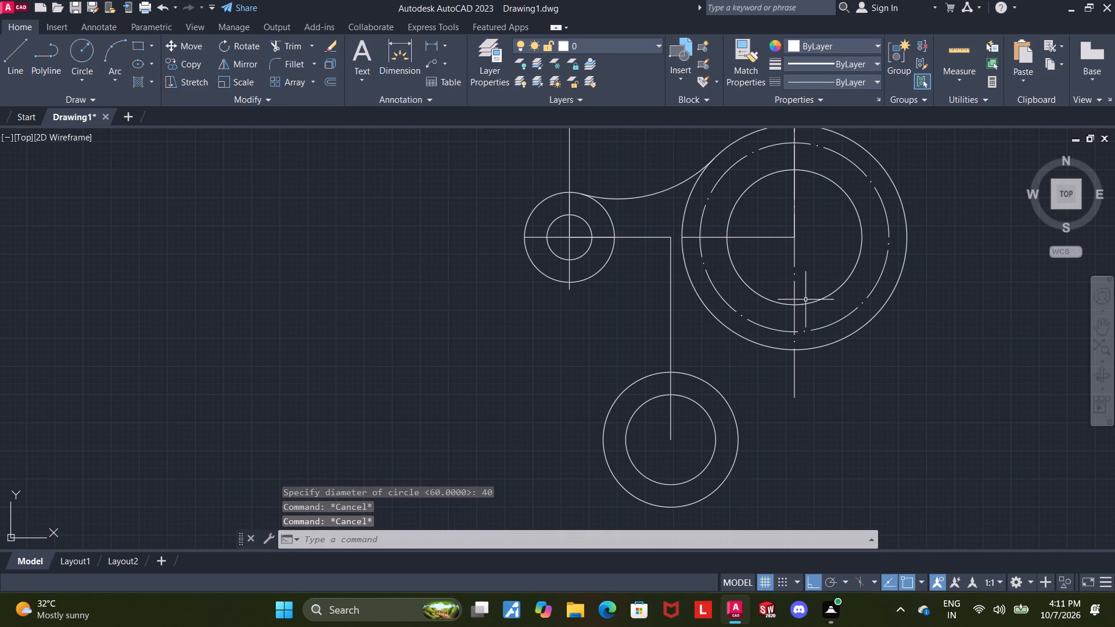
Add a radius dimension to the lower outer circle, with its text outside the circle at lower left.
{"action": "scroll", "coordinate": [603, 358], "scroll_direction": "down", "scroll_amount": 3}
{"action": "scroll", "coordinate": [725, 359], "scroll_direction": "up", "scroll_amount": 2}
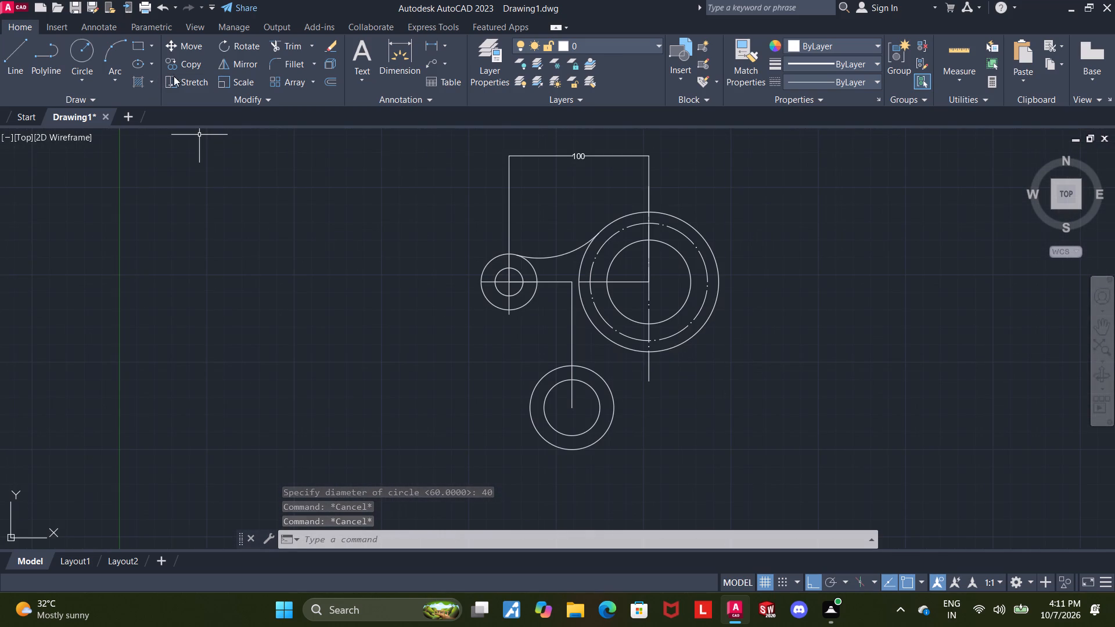
{"action": "left_click", "coordinate": [398, 51]}
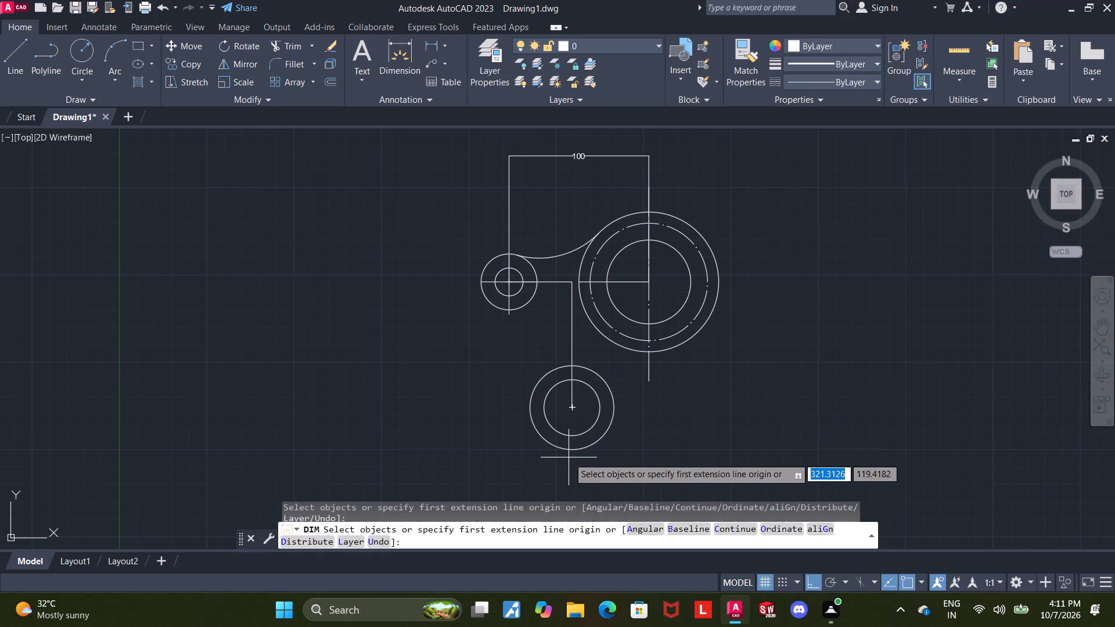
{"action": "left_click", "coordinate": [541, 439]}
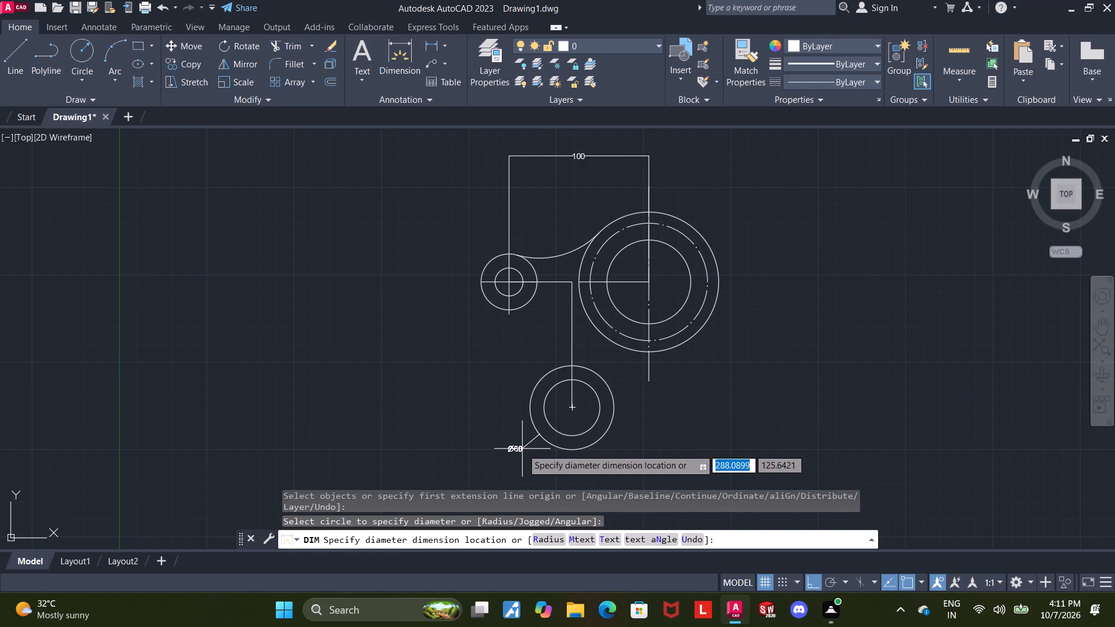
{"action": "key", "text": "r"}
{"action": "key", "text": "Return"}
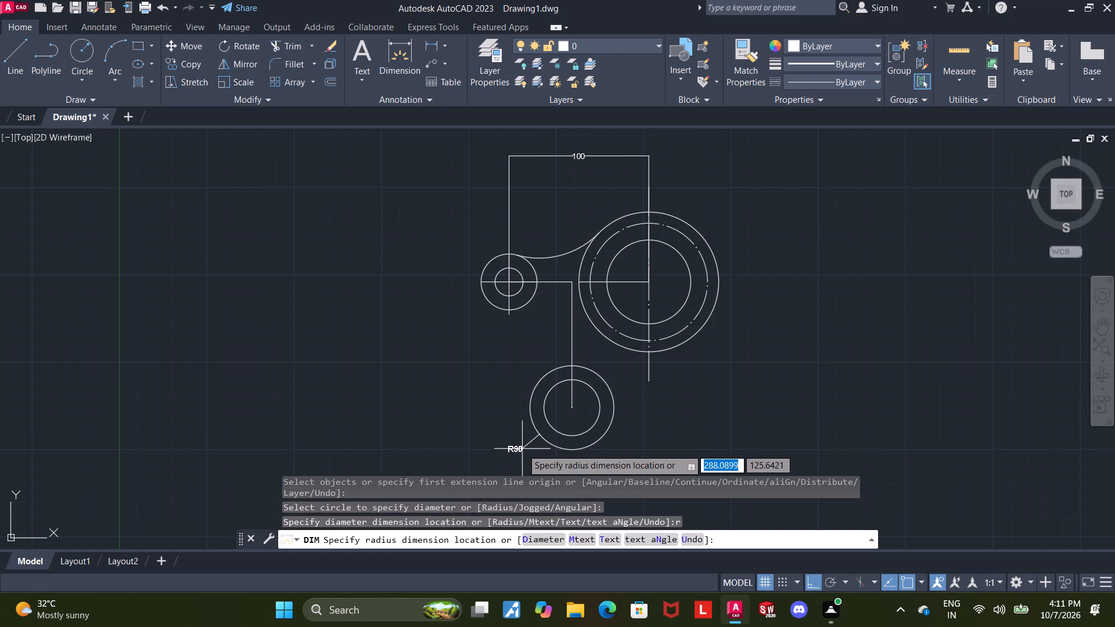
{"action": "left_click", "coordinate": [520, 451]}
{"action": "key", "text": "Escape"}
{"action": "key", "text": "Escape"}
{"action": "key", "text": "Escape"}
Add a diameter dimension to the lower inner circle, with its text outside both circles at upper left.
{"action": "scroll", "coordinate": [625, 417], "scroll_direction": "down", "scroll_amount": 1}
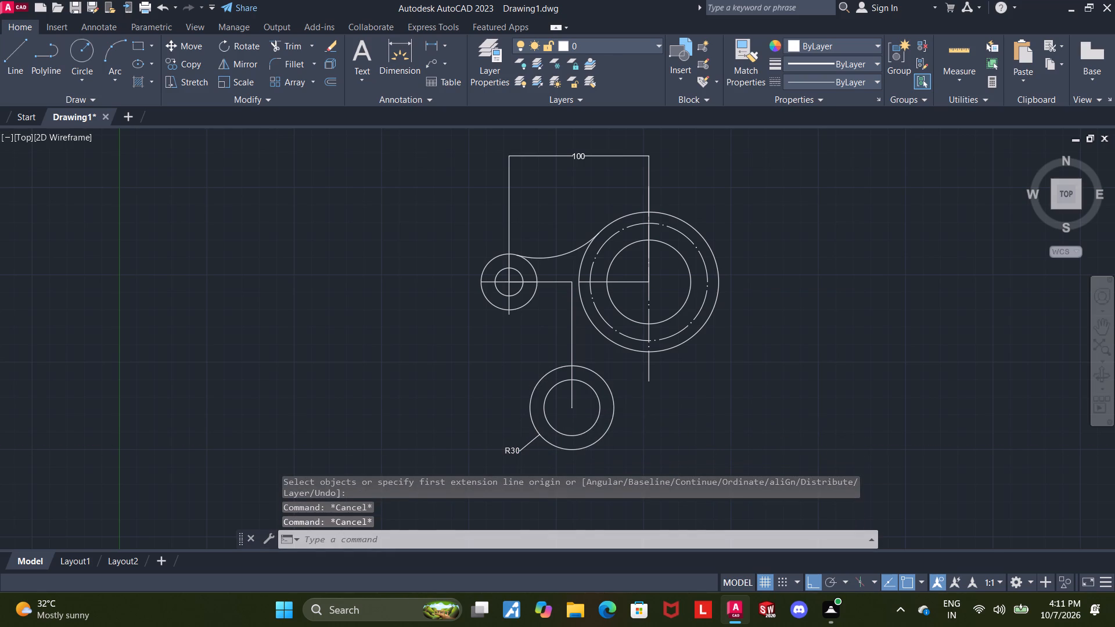
{"action": "scroll", "coordinate": [624, 410], "scroll_direction": "up", "scroll_amount": 2}
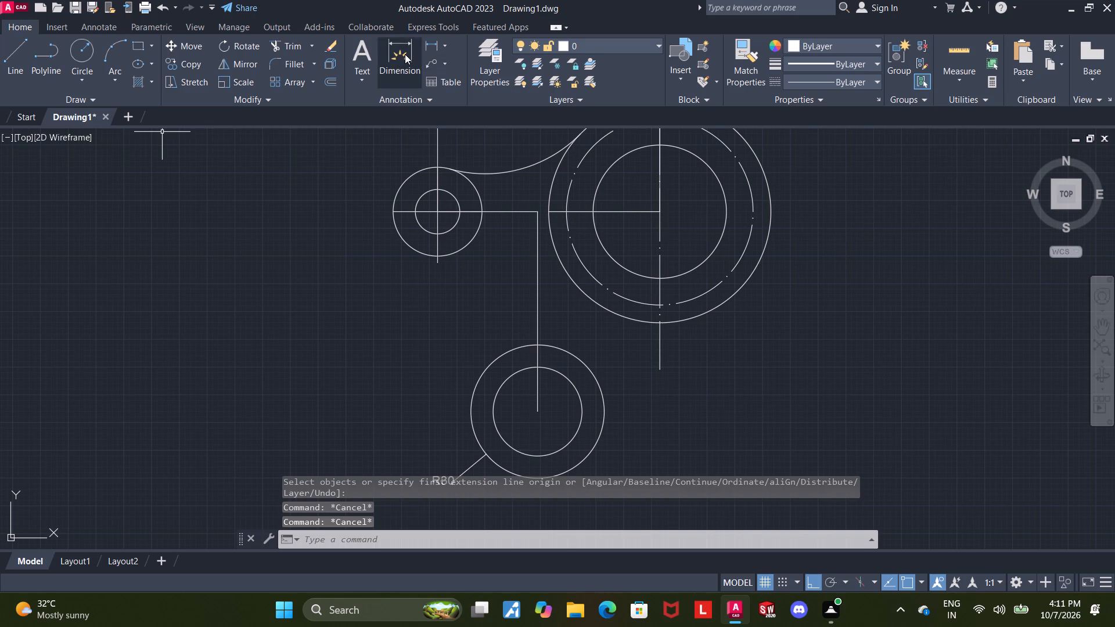
{"action": "left_click", "coordinate": [405, 54]}
{"action": "scroll", "coordinate": [535, 280], "scroll_direction": "down", "scroll_amount": 2}
{"action": "scroll", "coordinate": [543, 359], "scroll_direction": "up", "scroll_amount": 1}
{"action": "scroll", "coordinate": [512, 314], "scroll_direction": "up", "scroll_amount": 2}
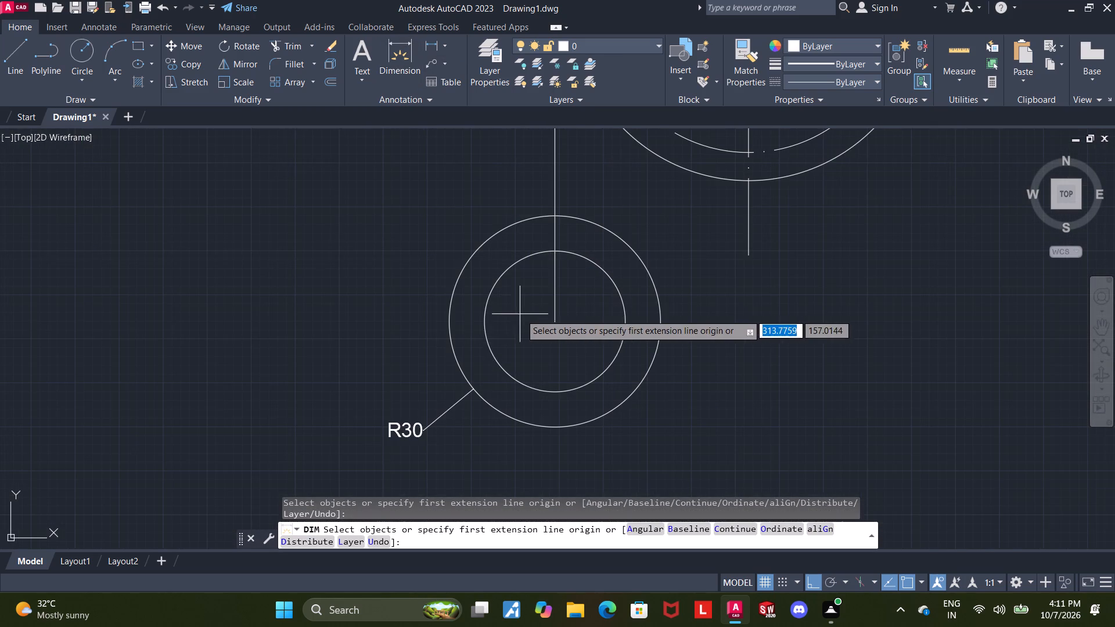
{"action": "left_click", "coordinate": [499, 280]}
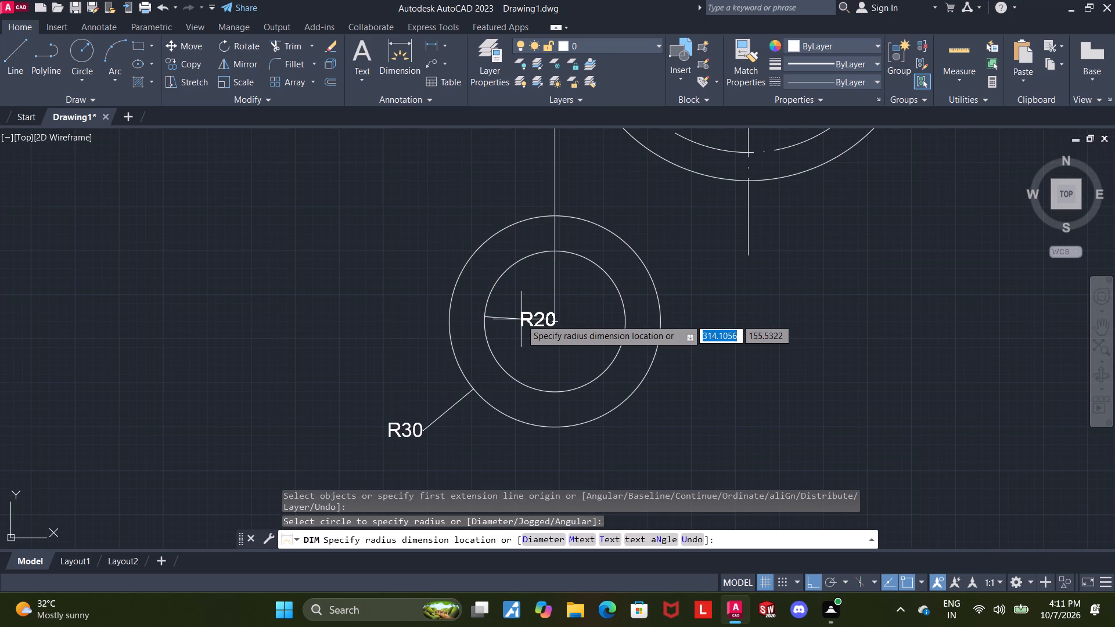
{"action": "key", "text": "d"}
{"action": "key", "text": "Return"}
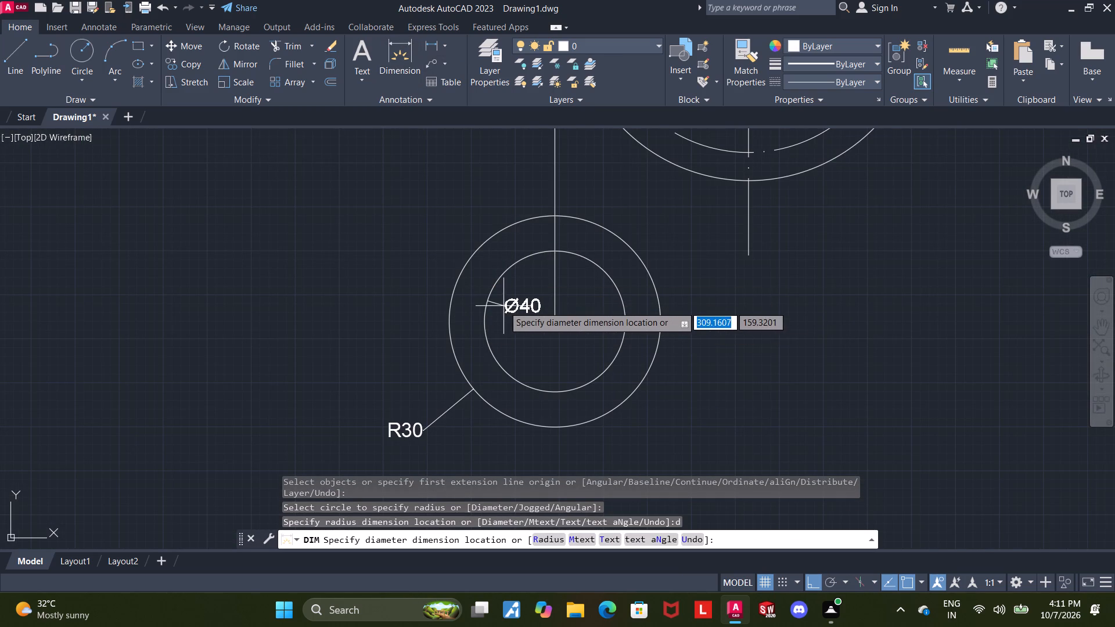
{"action": "left_click", "coordinate": [454, 225]}
{"action": "key", "text": "Escape"}
{"action": "key", "text": "Escape"}
Draw a line tangent to the left sides of the small upper outer circle and the lower radius-30 circle.
{"action": "scroll", "coordinate": [541, 254], "scroll_direction": "up", "scroll_amount": 2}
{"action": "scroll", "coordinate": [613, 315], "scroll_direction": "up", "scroll_amount": 3}
{"action": "scroll", "coordinate": [613, 315], "scroll_direction": "down", "scroll_amount": 5}
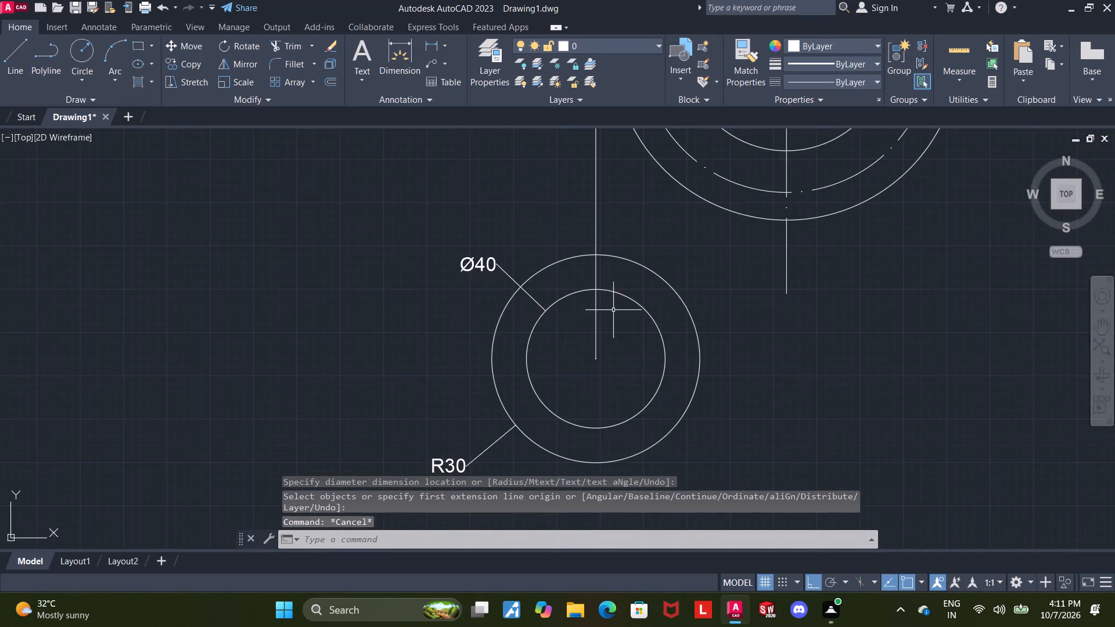
{"action": "scroll", "coordinate": [620, 308], "scroll_direction": "down", "scroll_amount": 4}
{"action": "scroll", "coordinate": [640, 298], "scroll_direction": "up", "scroll_amount": 2}
{"action": "scroll", "coordinate": [646, 297], "scroll_direction": "down", "scroll_amount": 1}
{"action": "scroll", "coordinate": [652, 298], "scroll_direction": "up", "scroll_amount": 2}
{"action": "key", "text": "Escape"}
{"action": "key", "text": "Escape"}
{"action": "left_click", "coordinate": [17, 45]}
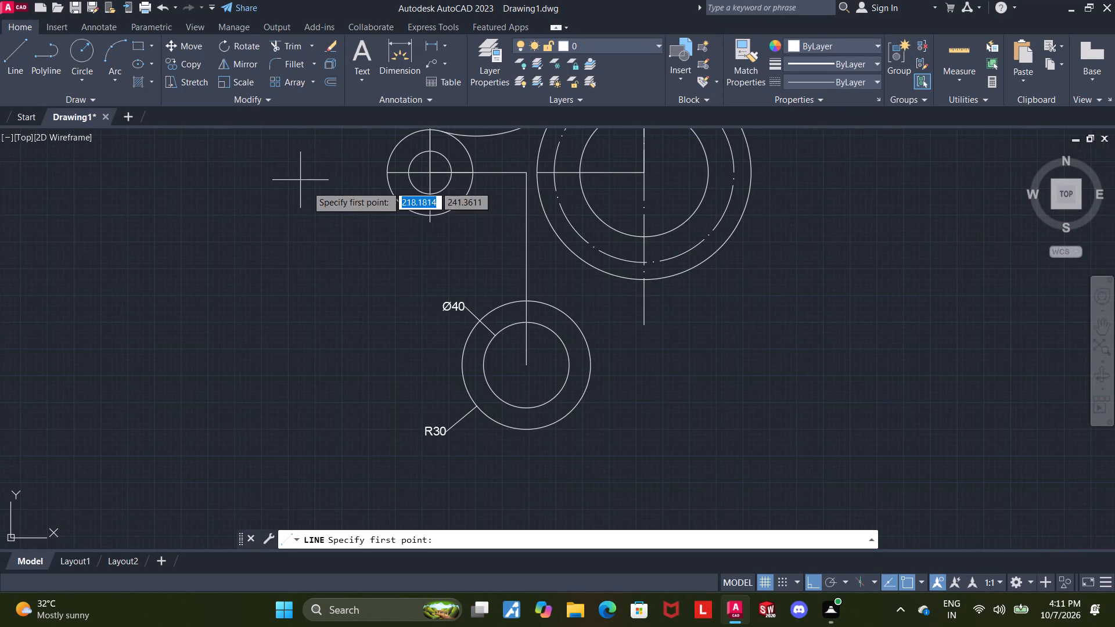
{"action": "right_click", "coordinate": [364, 211], "text": "shift"}
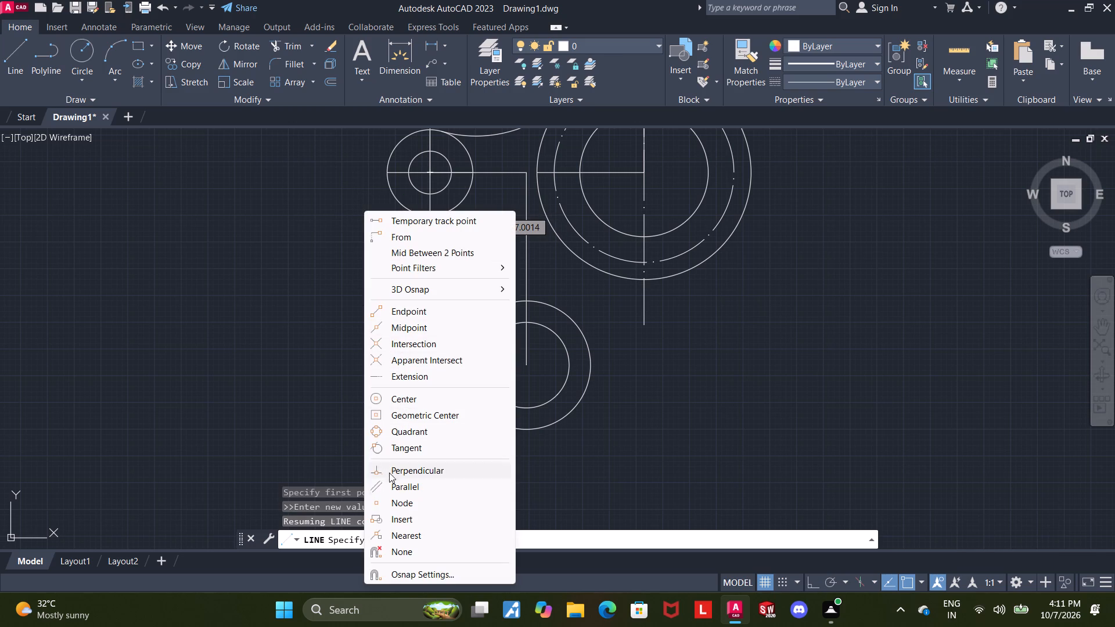
{"action": "left_click", "coordinate": [391, 448]}
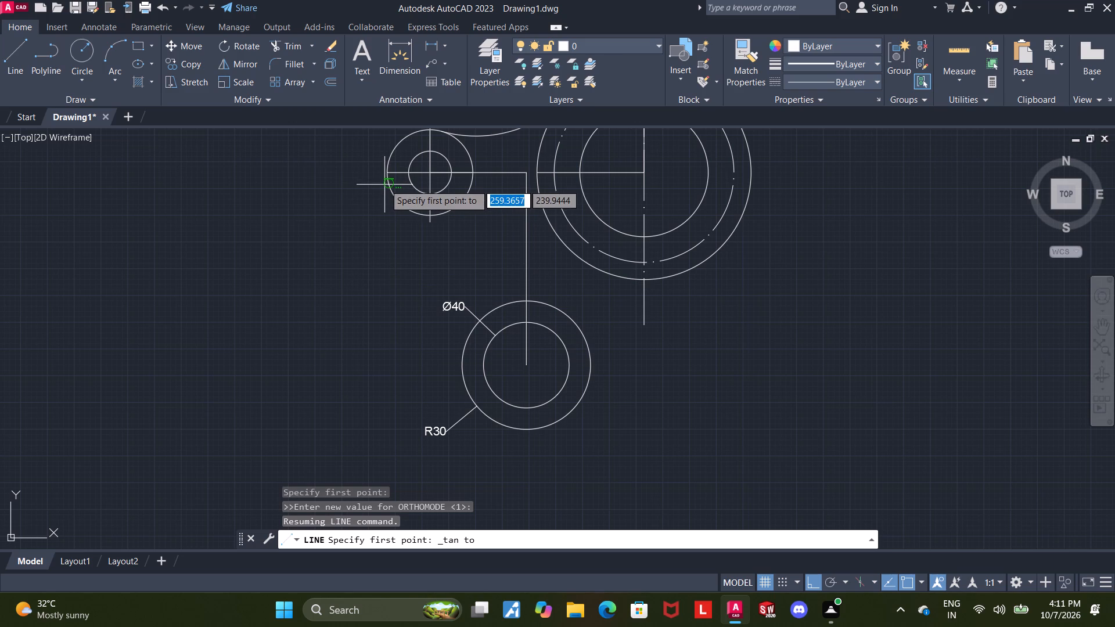
{"action": "left_click", "coordinate": [384, 183]}
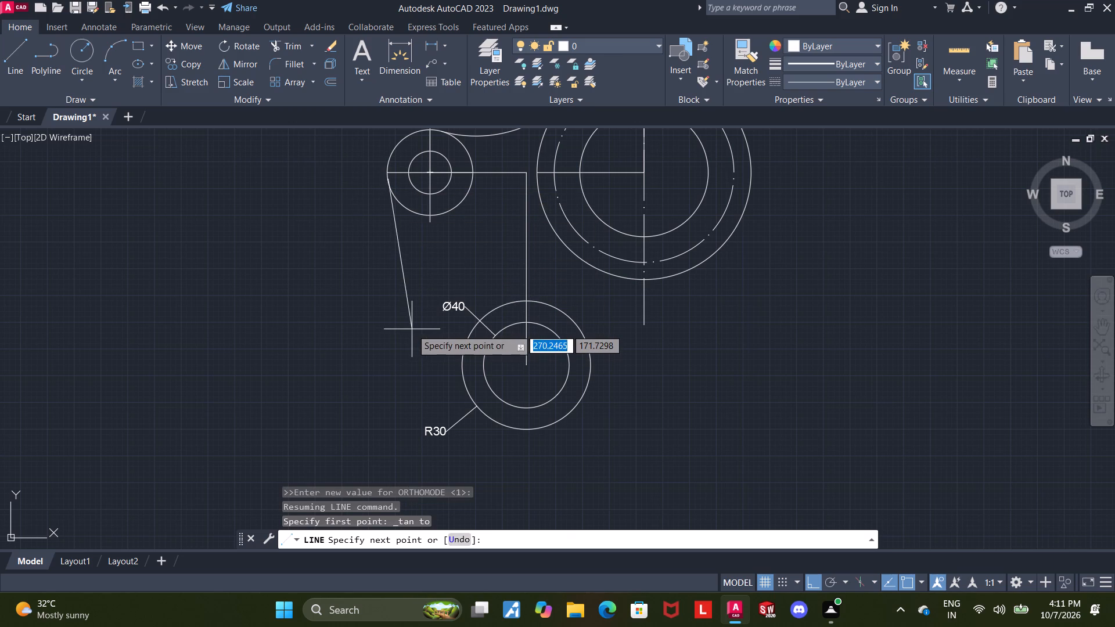
{"action": "right_click", "coordinate": [412, 329], "text": "shift"}
{"action": "left_click", "coordinate": [455, 456]}
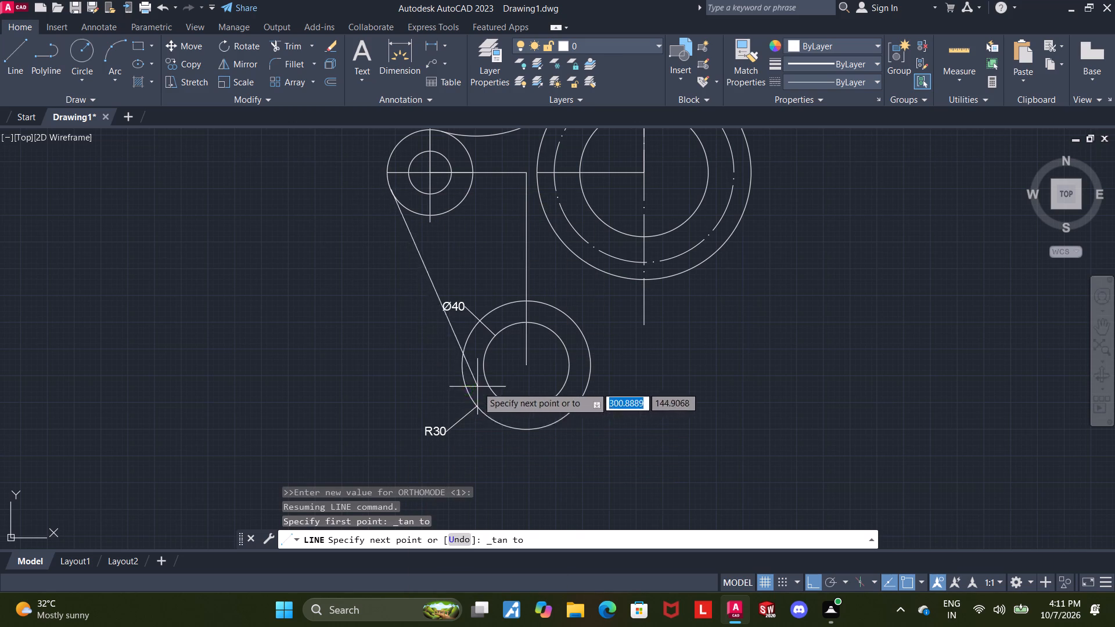
{"action": "left_click", "coordinate": [466, 404]}
{"action": "key", "text": "Escape"}
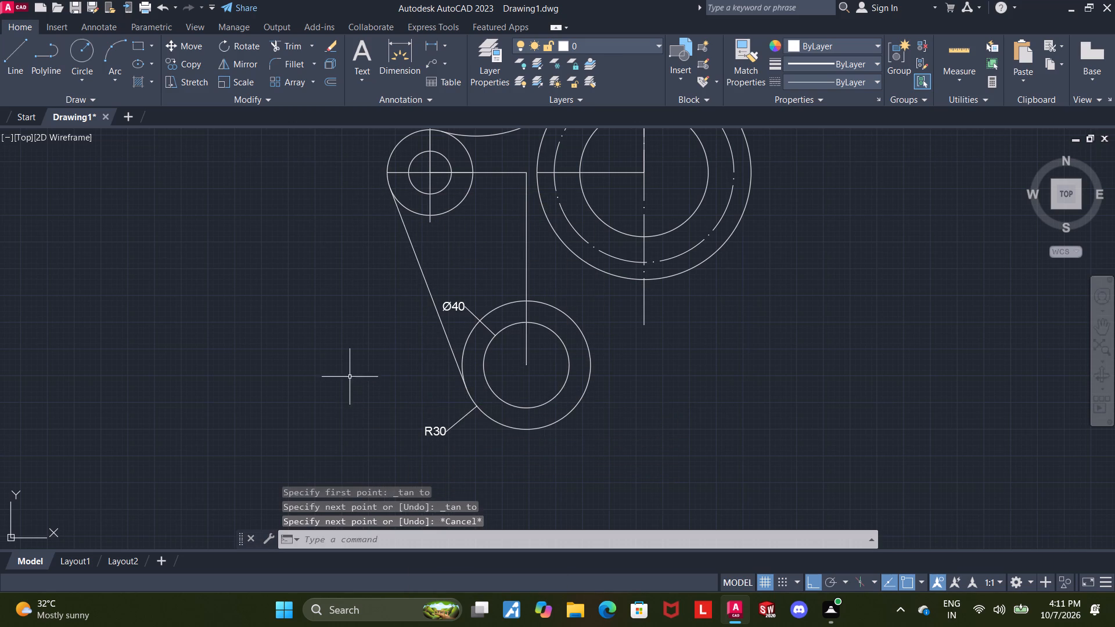
{"action": "key", "text": "Escape"}
{"action": "key", "text": "Escape"}
Draw a line tangent to the right sides of the small upper outer circle and the lower radius-30 circle.
{"action": "left_click", "coordinate": [13, 48]}
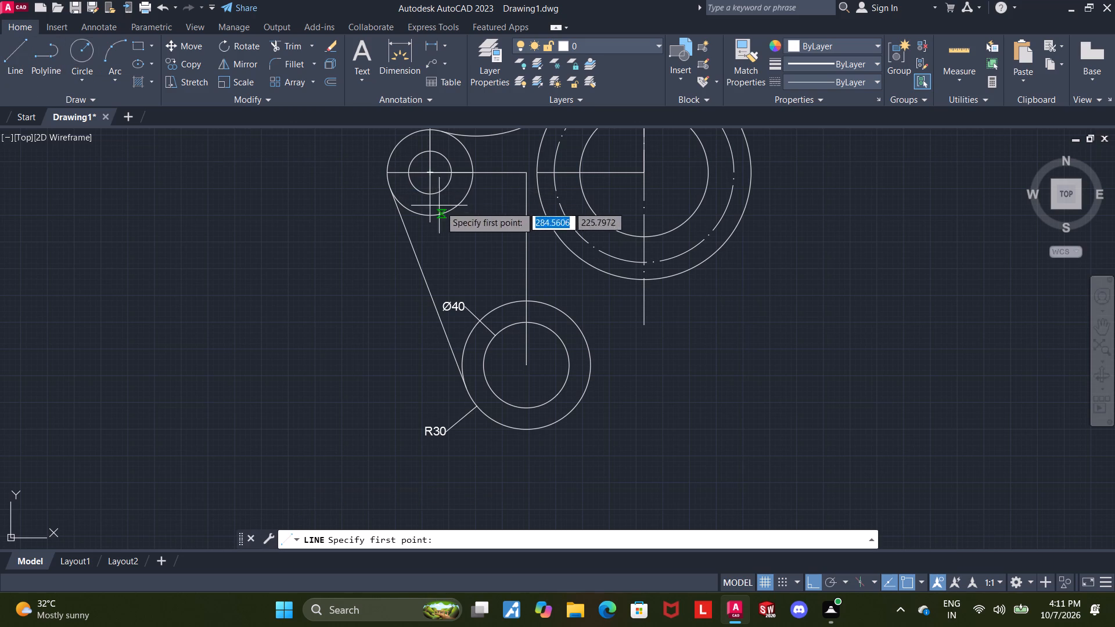
{"action": "right_click", "coordinate": [485, 230], "text": "shift"}
{"action": "left_click", "coordinate": [522, 463]}
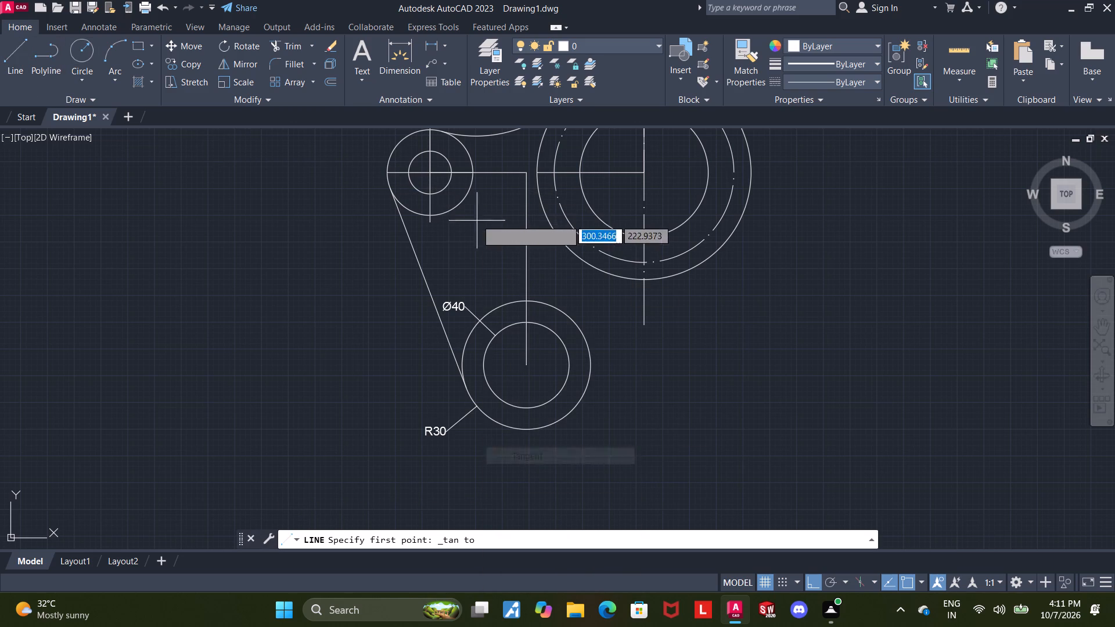
{"action": "left_click", "coordinate": [466, 153]}
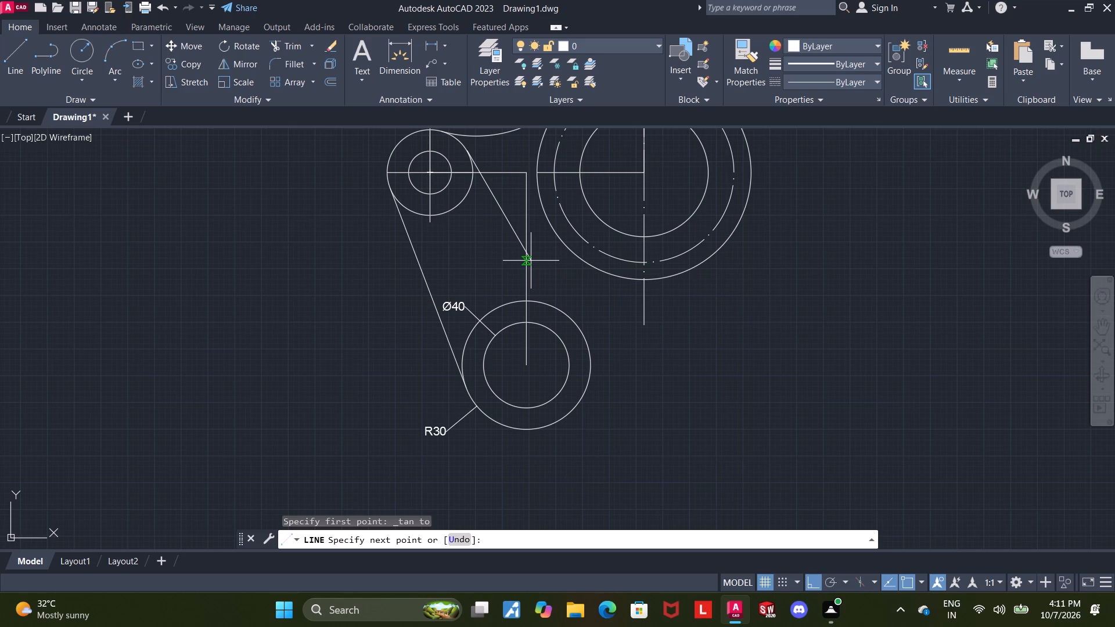
{"action": "right_click", "coordinate": [512, 255], "text": "shift"}
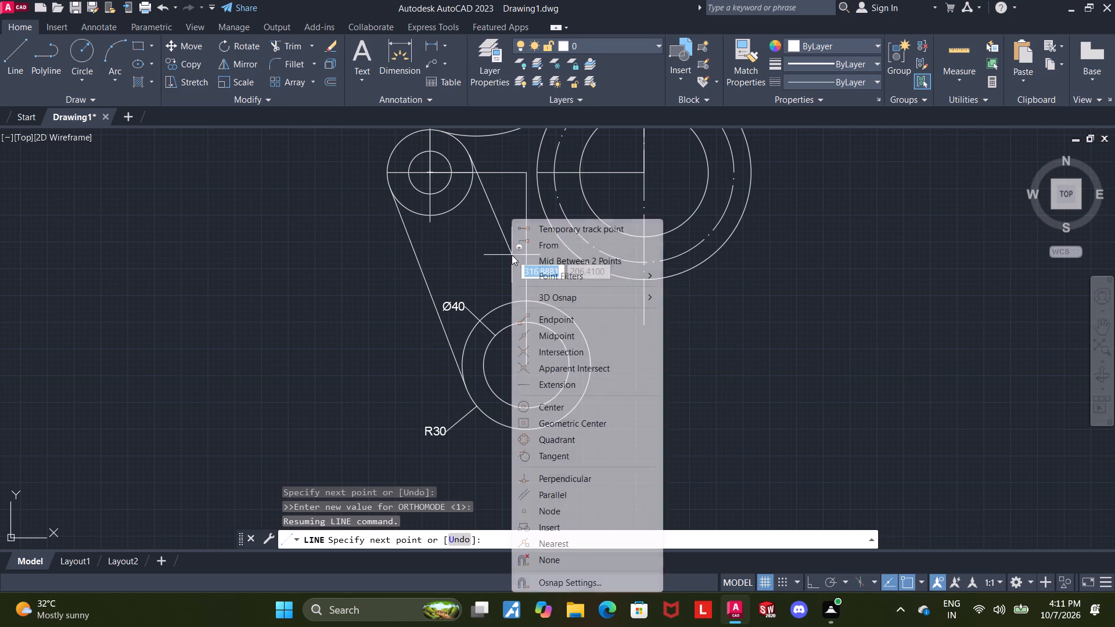
{"action": "left_click", "coordinate": [543, 459]}
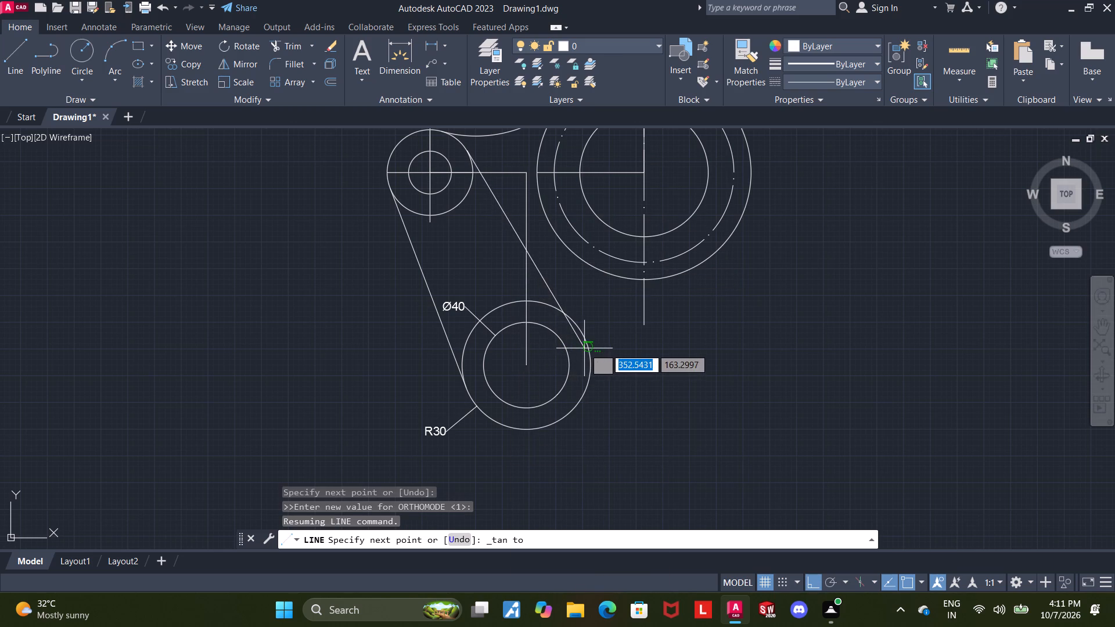
{"action": "left_click", "coordinate": [584, 348]}
{"action": "key", "text": "Escape"}
{"action": "key", "text": "Escape"}
{"action": "key", "text": "Escape"}
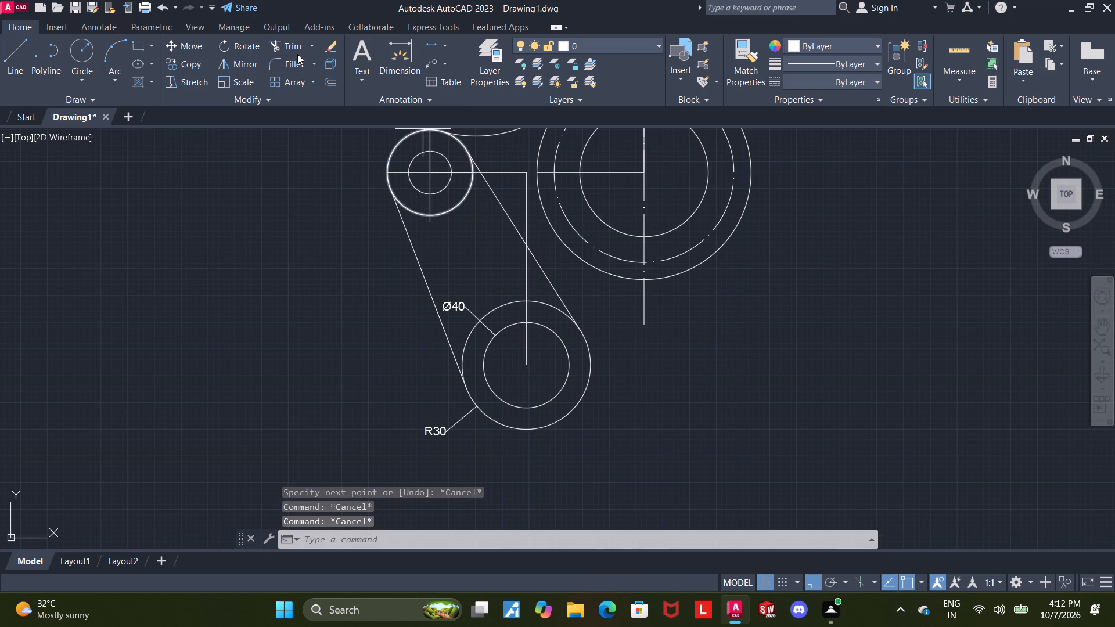
Trim away the arcs of the small upper outer circle and lower radius-30 circle lying between the two tangent lines.
{"action": "left_click", "coordinate": [296, 50]}
{"action": "left_click_drag", "start_coordinate": [454, 218], "coordinate": [448, 204]}
{"action": "left_click_drag", "start_coordinate": [506, 309], "coordinate": [498, 291]}
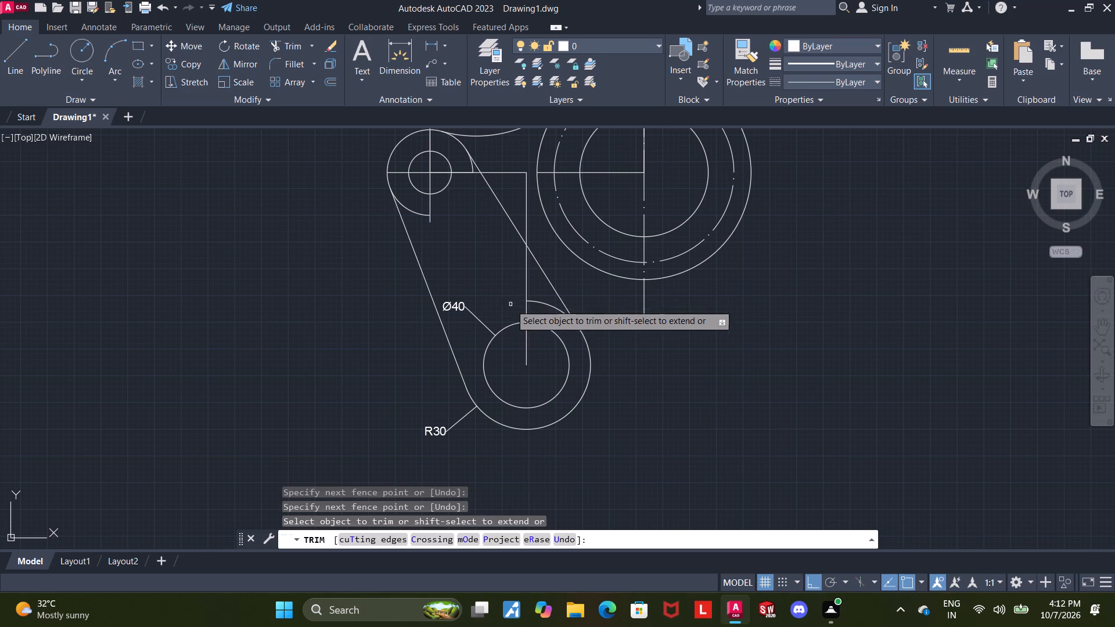
{"action": "left_click_drag", "start_coordinate": [553, 318], "coordinate": [539, 266]}
{"action": "left_click", "coordinate": [427, 218]}
{"action": "left_click_drag", "start_coordinate": [421, 219], "coordinate": [407, 193]}
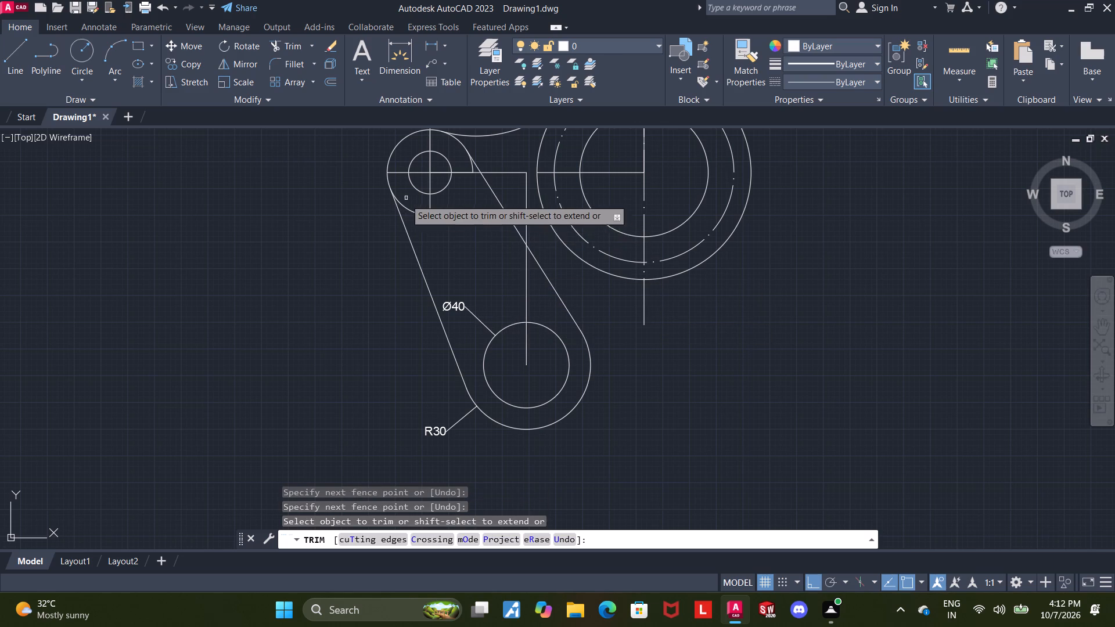
{"action": "left_click_drag", "start_coordinate": [413, 233], "coordinate": [411, 223]}
{"action": "left_click_drag", "start_coordinate": [420, 228], "coordinate": [411, 200]}
{"action": "scroll", "coordinate": [468, 163], "scroll_direction": "down", "scroll_amount": 3}
{"action": "scroll", "coordinate": [470, 167], "scroll_direction": "up", "scroll_amount": 6}
{"action": "left_click_drag", "start_coordinate": [439, 170], "coordinate": [423, 167]}
{"action": "scroll", "coordinate": [438, 194], "scroll_direction": "down", "scroll_amount": 5}
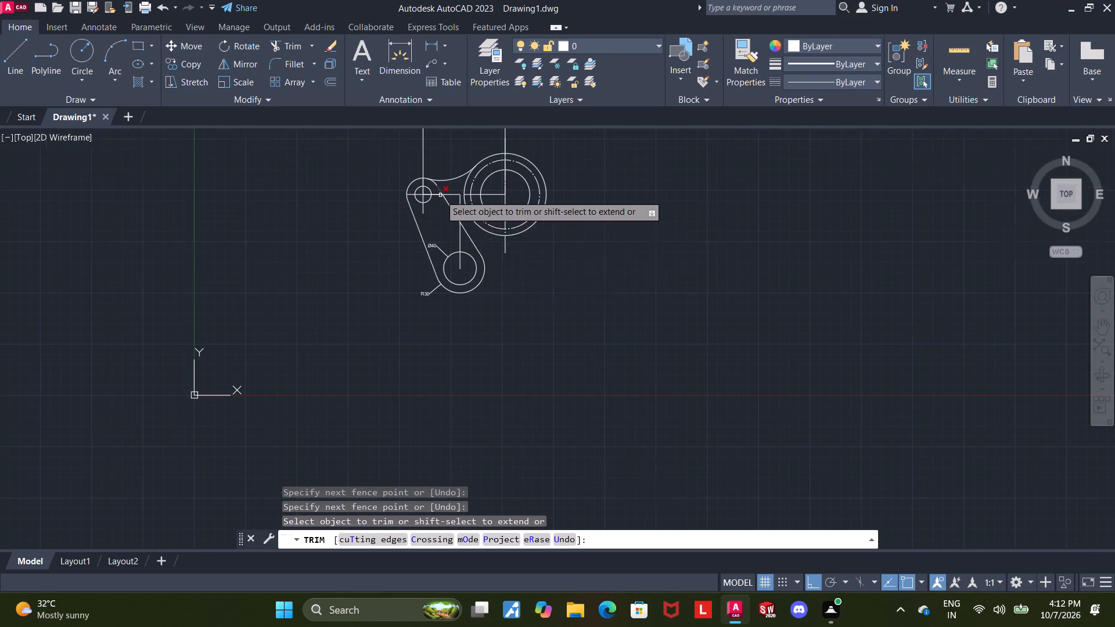
{"action": "key", "text": "Escape"}
{"action": "key", "text": "Escape"}
{"action": "key", "text": "Escape"}
Move the dimension line of the horizontal dimension above the upper circles down, closer to the part.
{"action": "scroll", "coordinate": [505, 221], "scroll_direction": "up", "scroll_amount": 1}
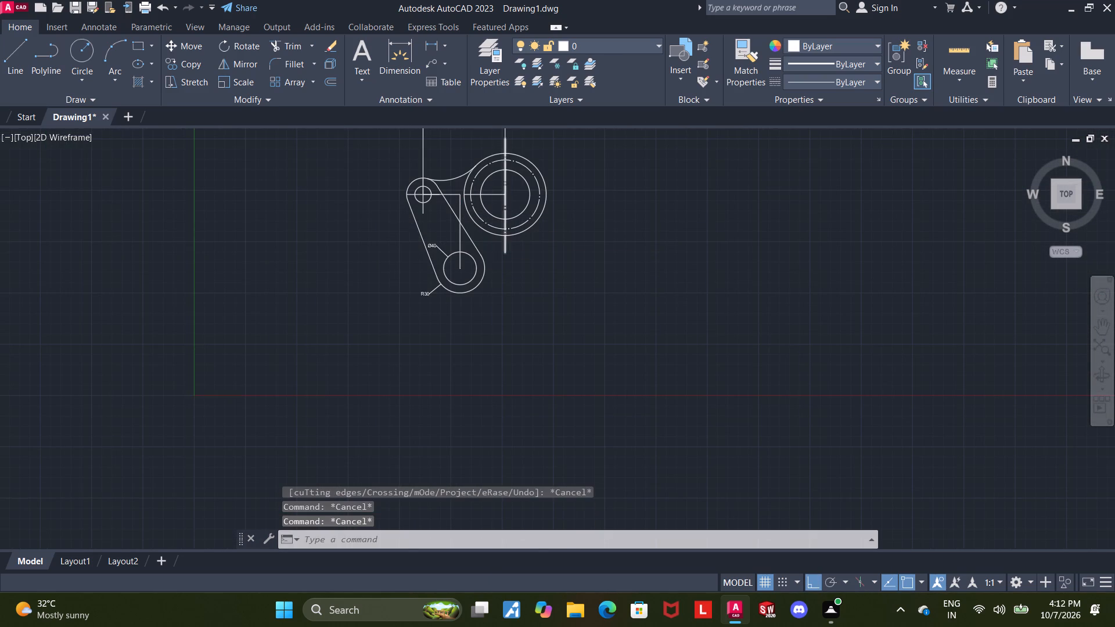
{"action": "scroll", "coordinate": [511, 222], "scroll_direction": "down", "scroll_amount": 1}
{"action": "scroll", "coordinate": [512, 170], "scroll_direction": "up", "scroll_amount": 1}
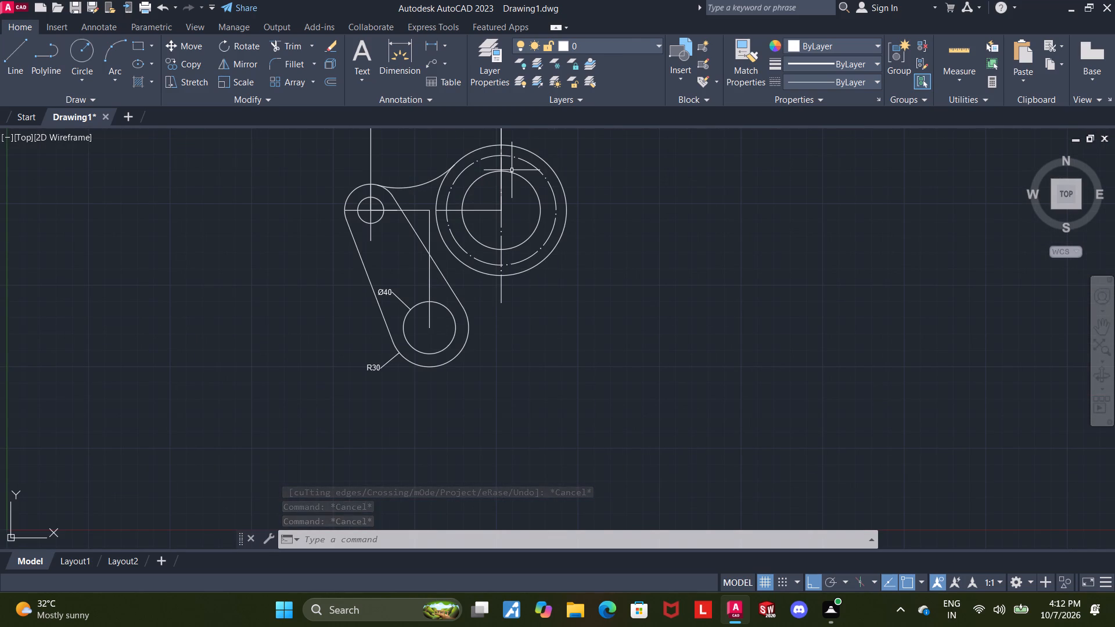
{"action": "scroll", "coordinate": [507, 216], "scroll_direction": "down", "scroll_amount": 1}
{"action": "scroll", "coordinate": [514, 182], "scroll_direction": "up", "scroll_amount": 1}
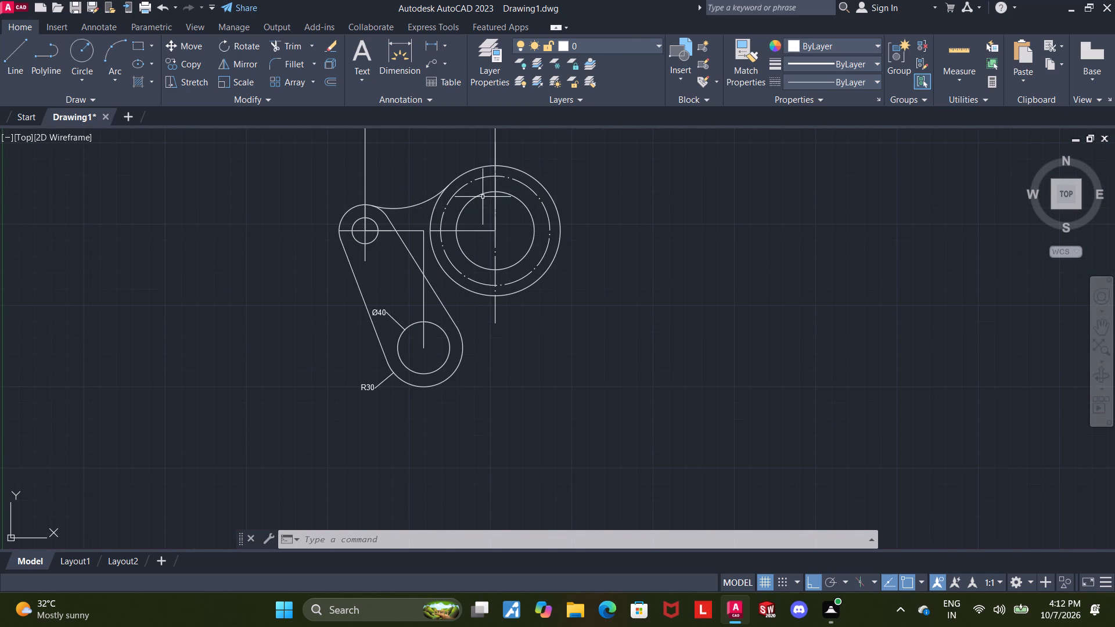
{"action": "scroll", "coordinate": [479, 196], "scroll_direction": "down", "scroll_amount": 1}
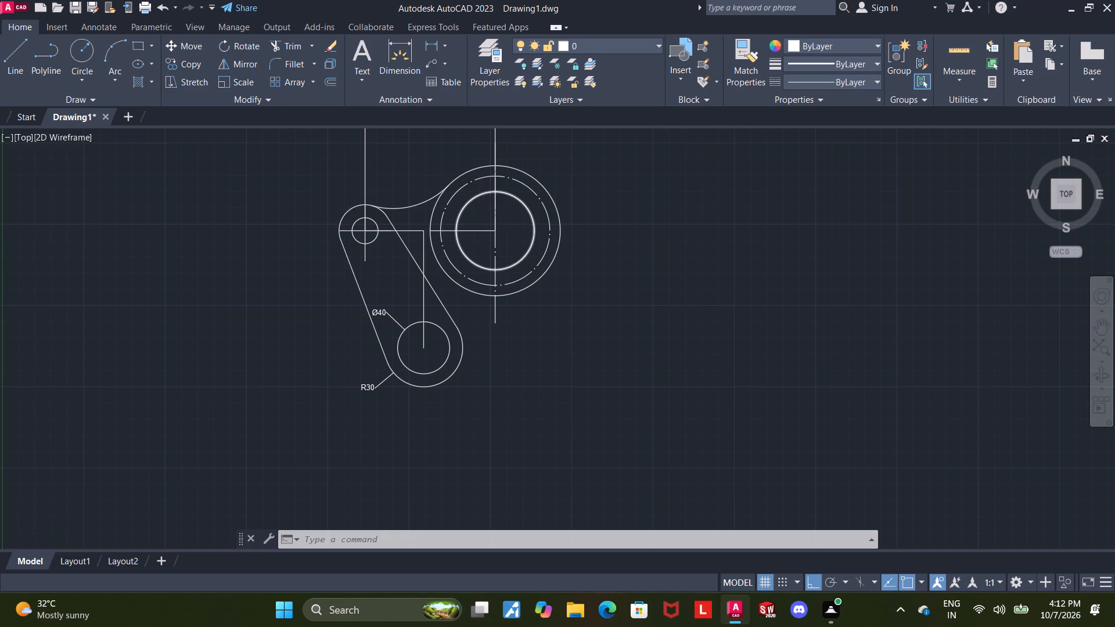
{"action": "key", "text": "Escape"}
{"action": "left_click_drag", "start_coordinate": [446, 144], "coordinate": [447, 160]}
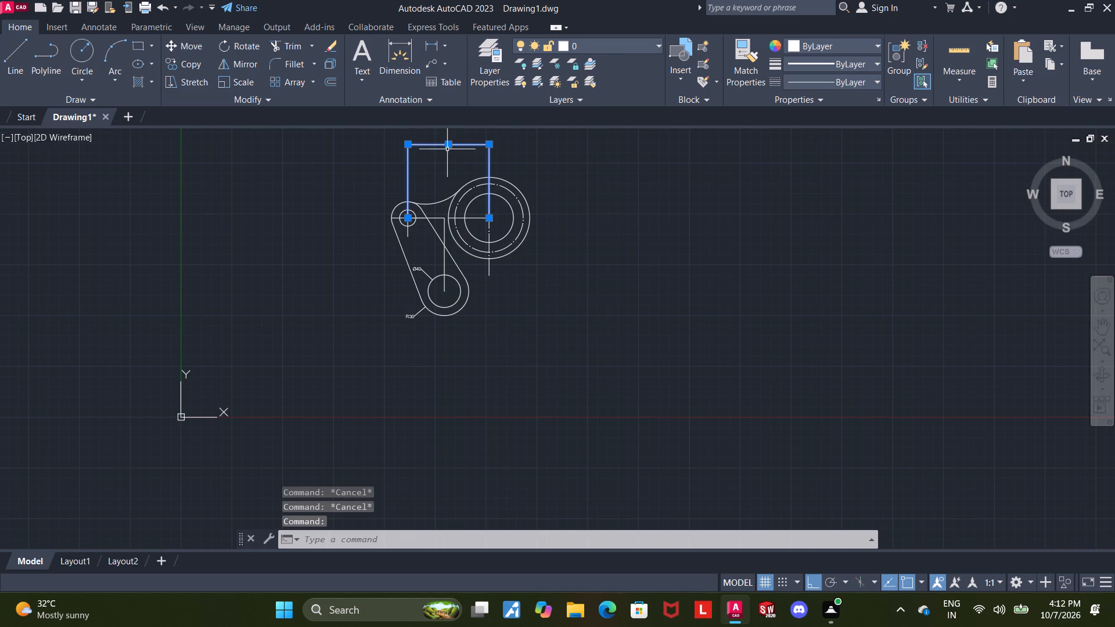
{"action": "left_click_drag", "start_coordinate": [447, 147], "coordinate": [444, 165]}
{"action": "left_click", "coordinate": [444, 165]}
{"action": "key", "text": "Escape"}
{"action": "key", "text": "Escape"}
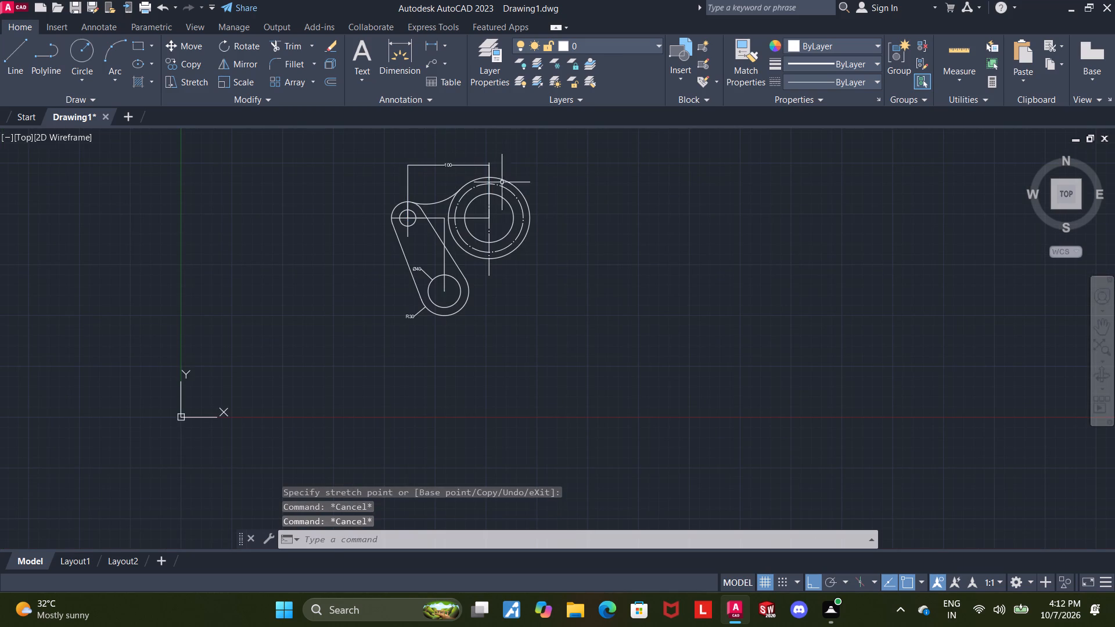
Erase the horizontal and vertical construction lines linking the small upper circle's centre to the lower circle's centre.
{"action": "scroll", "coordinate": [456, 232], "scroll_direction": "down", "scroll_amount": 3}
{"action": "scroll", "coordinate": [479, 235], "scroll_direction": "up", "scroll_amount": 2}
{"action": "scroll", "coordinate": [421, 213], "scroll_direction": "up", "scroll_amount": 2}
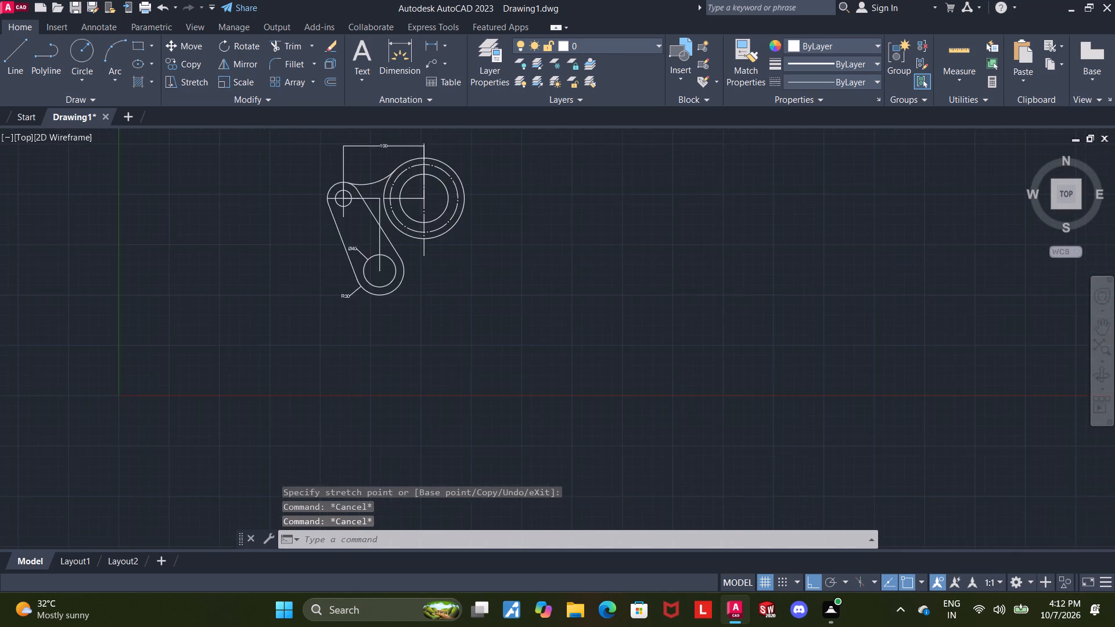
{"action": "key", "text": "Escape"}
{"action": "key", "text": "Escape"}
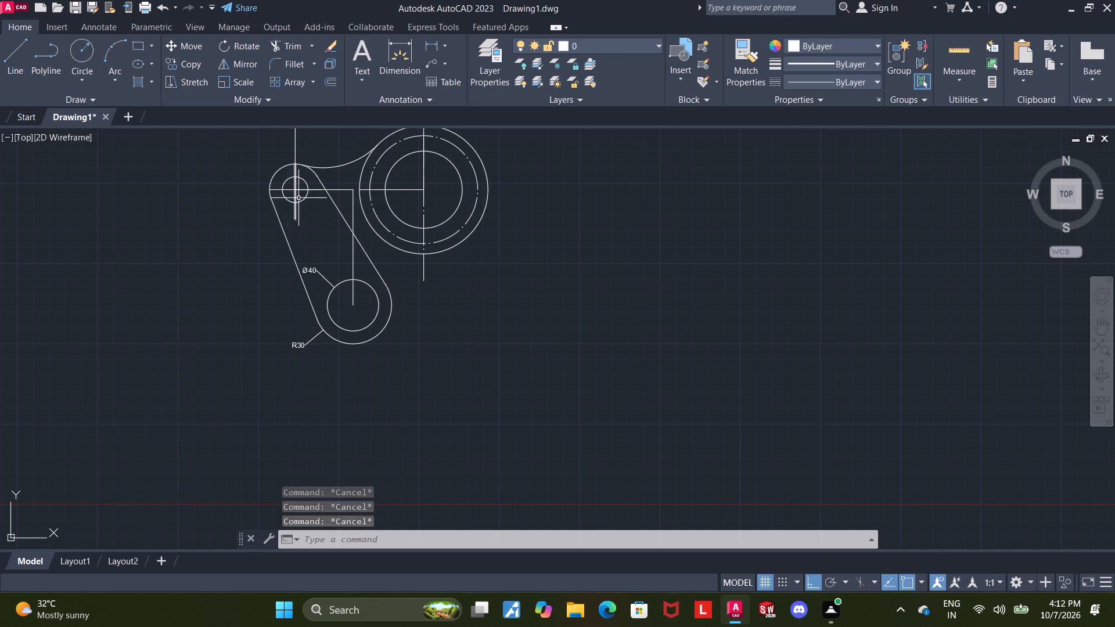
{"action": "scroll", "coordinate": [299, 198], "scroll_direction": "up", "scroll_amount": 1}
{"action": "scroll", "coordinate": [308, 198], "scroll_direction": "down", "scroll_amount": 1}
{"action": "scroll", "coordinate": [322, 203], "scroll_direction": "up", "scroll_amount": 1}
{"action": "left_click", "coordinate": [346, 183]}
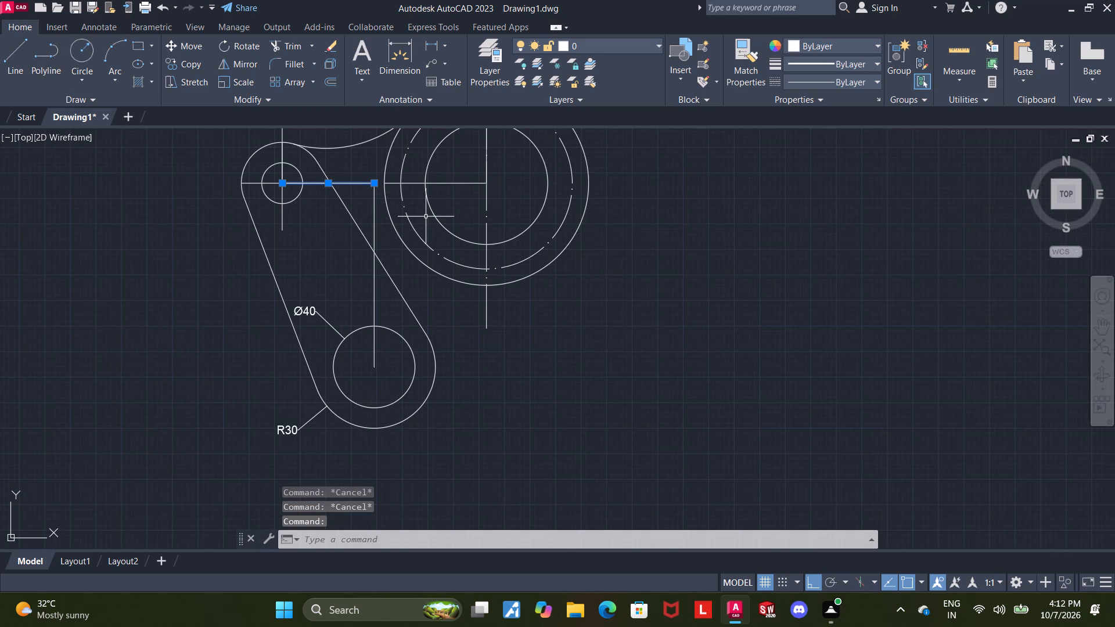
{"action": "key", "text": "Delete"}
{"action": "left_click", "coordinate": [373, 278]}
{"action": "key", "text": "Delete"}
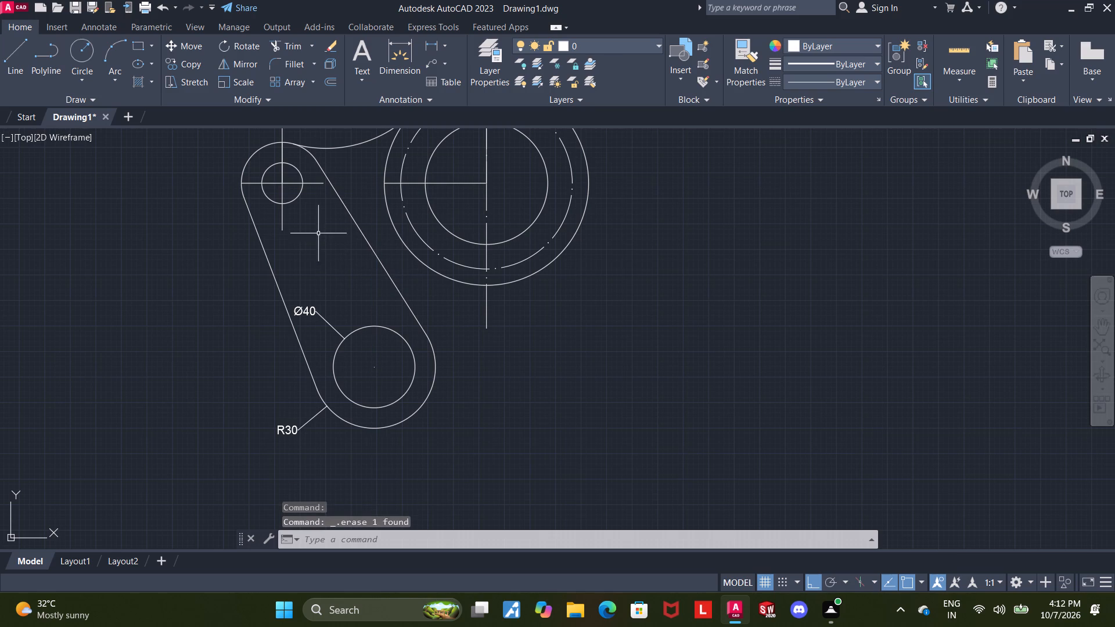
Apply the ACAD dash-dot linetype to the horizontal centre lines of the small upper circle and the large circle.
{"action": "scroll", "coordinate": [316, 199], "scroll_direction": "down", "scroll_amount": 1}
{"action": "scroll", "coordinate": [301, 154], "scroll_direction": "down", "scroll_amount": 2}
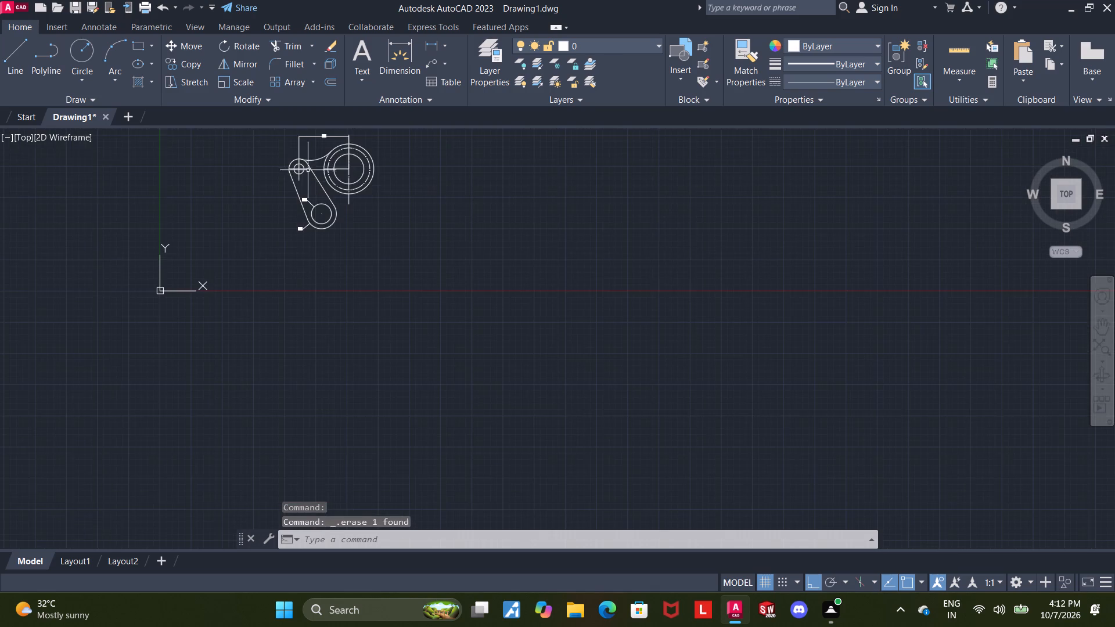
{"action": "scroll", "coordinate": [313, 175], "scroll_direction": "up", "scroll_amount": 4}
{"action": "key", "text": "Escape"}
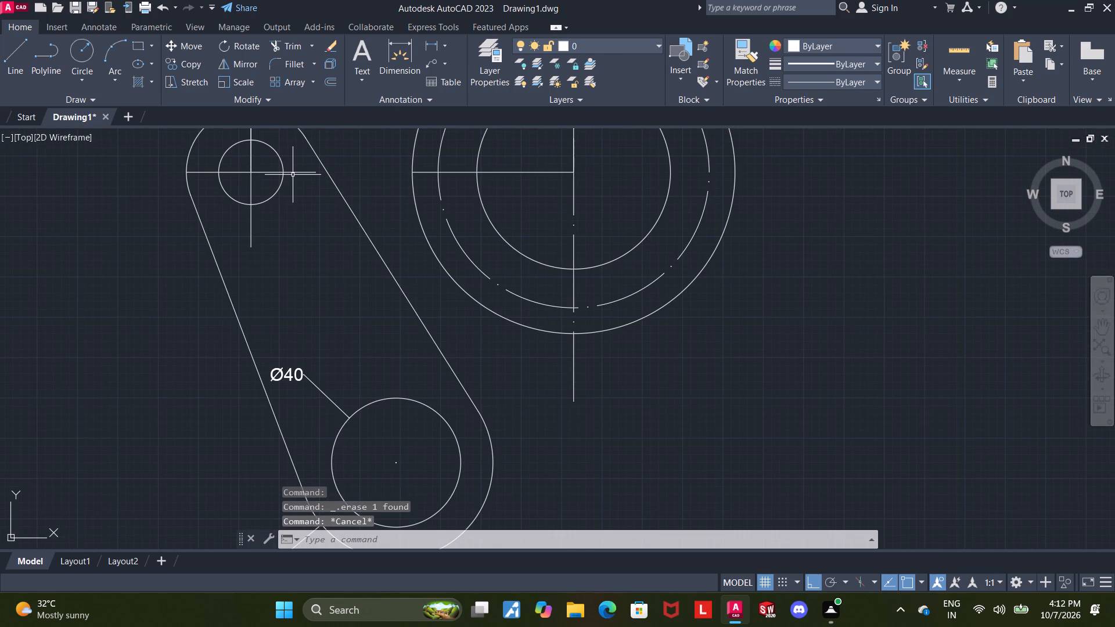
{"action": "left_click", "coordinate": [296, 173]}
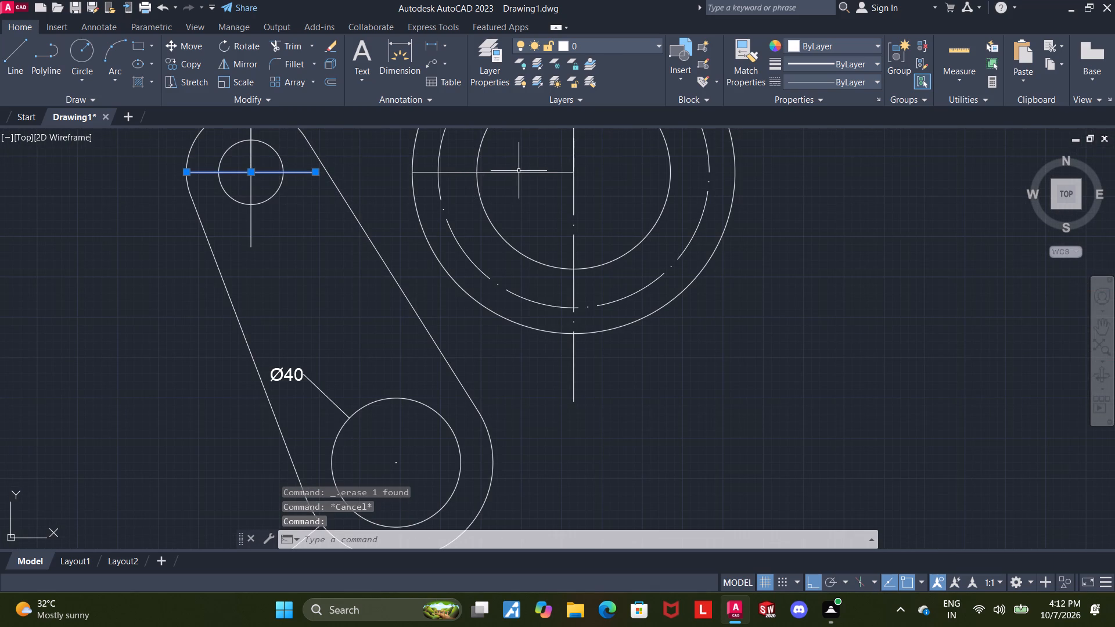
{"action": "left_click", "coordinate": [519, 174], "text": "ctrl"}
{"action": "left_click", "coordinate": [519, 173]}
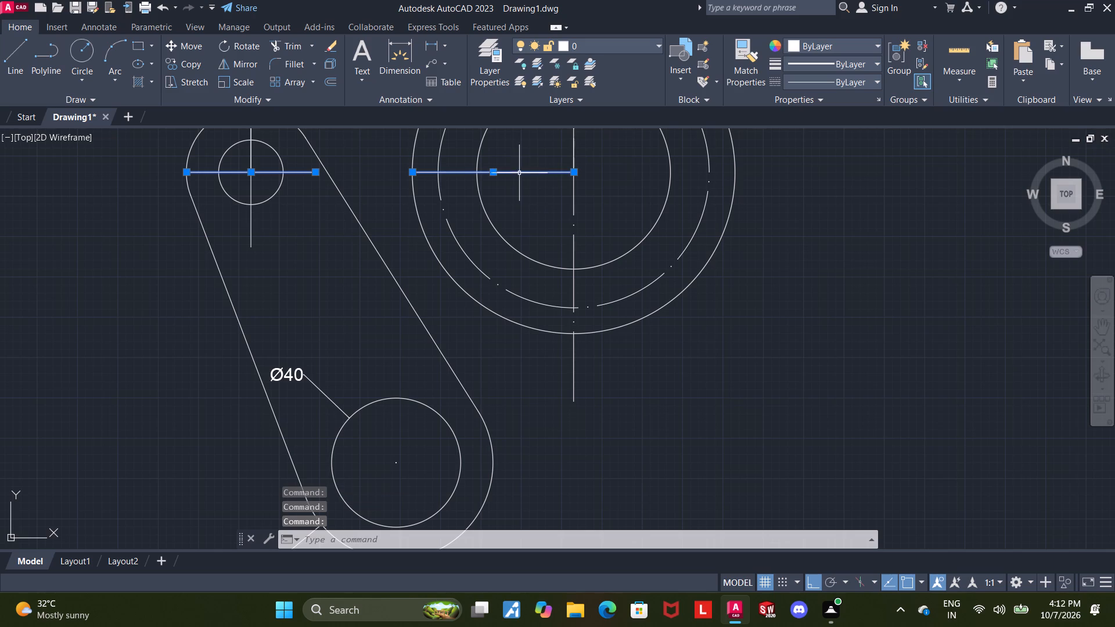
{"action": "left_click", "coordinate": [834, 84]}
{"action": "left_click", "coordinate": [826, 126]}
{"action": "left_click", "coordinate": [887, 245]}
{"action": "key", "text": "Escape"}
{"action": "key", "text": "Escape"}
Add a horizontal dimension between the centres of the small upper circle and the lower circle, placed between the two circles.
{"action": "scroll", "coordinate": [771, 290], "scroll_direction": "up", "scroll_amount": 4}
{"action": "scroll", "coordinate": [733, 291], "scroll_direction": "down", "scroll_amount": 6}
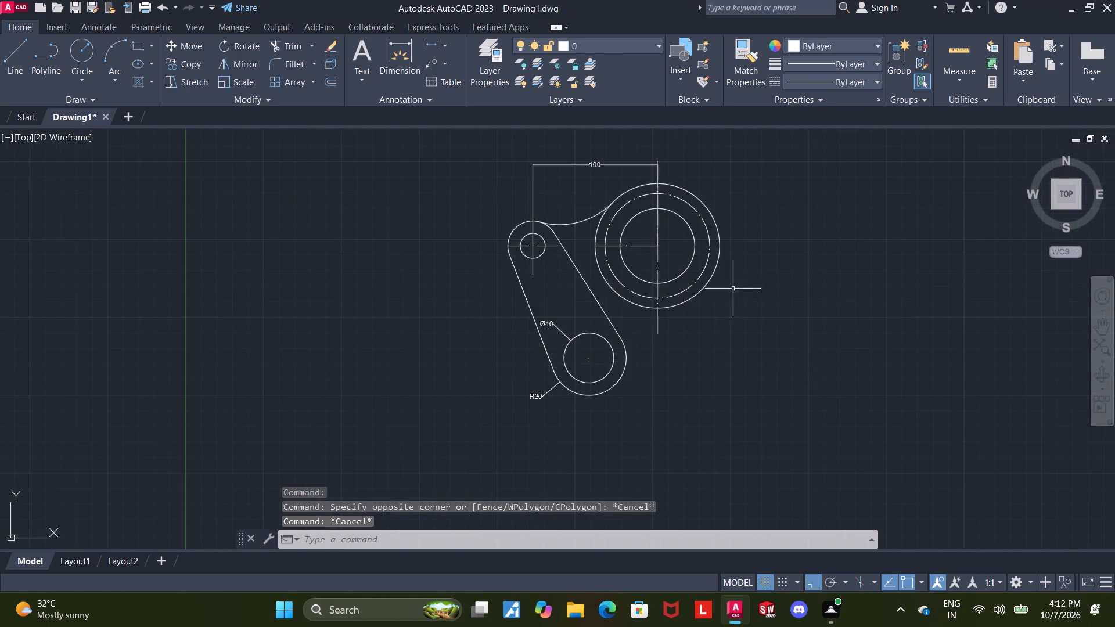
{"action": "scroll", "coordinate": [634, 288], "scroll_direction": "up", "scroll_amount": 1}
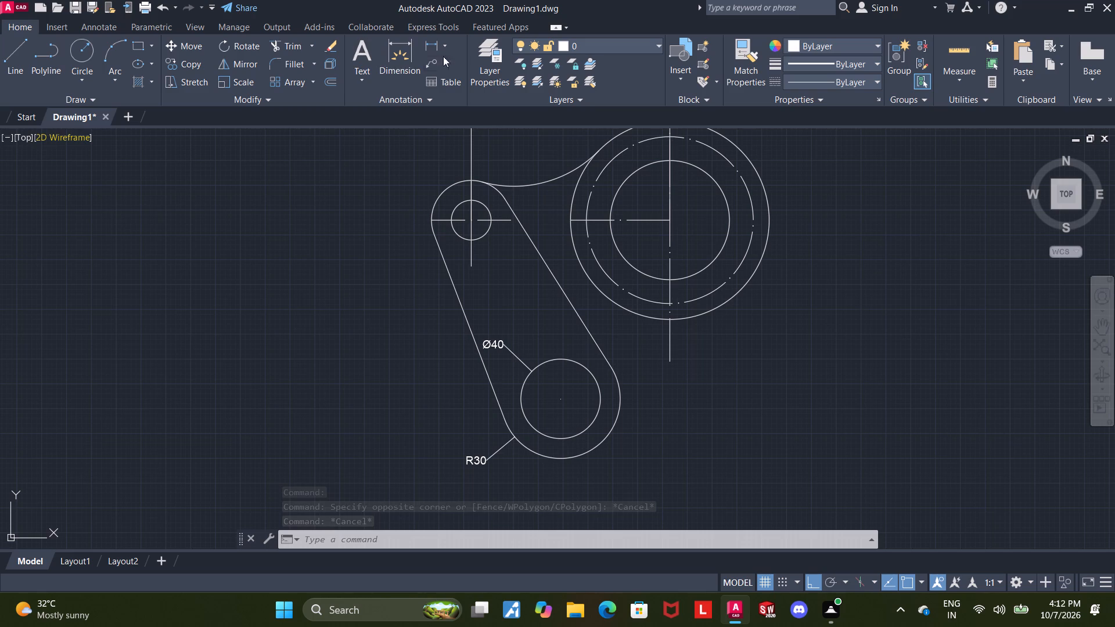
{"action": "left_click", "coordinate": [401, 51]}
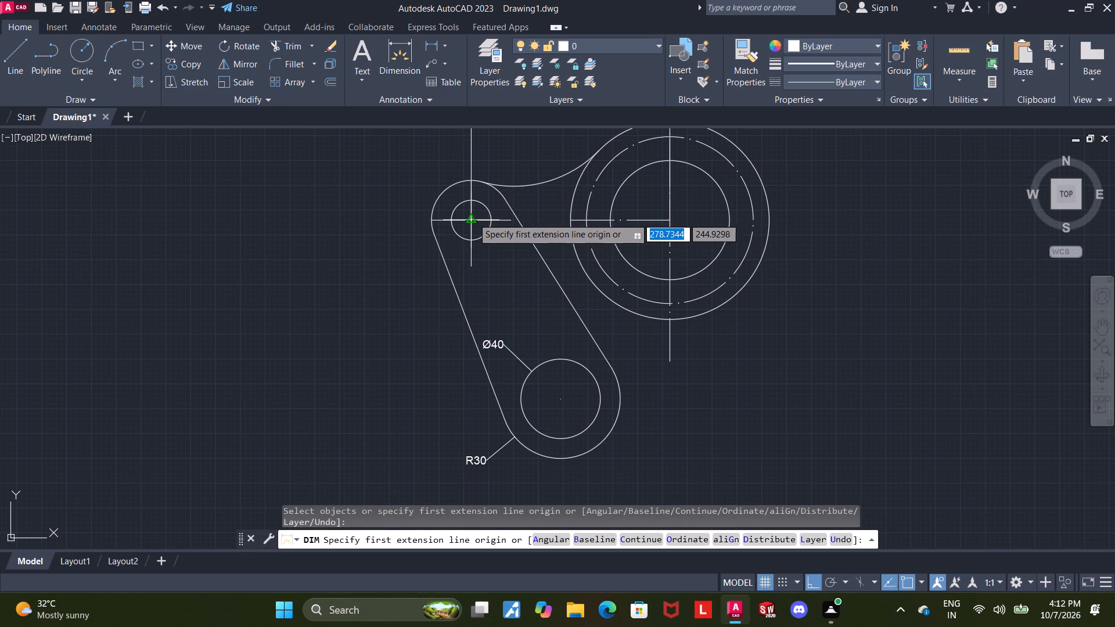
{"action": "left_click", "coordinate": [470, 217]}
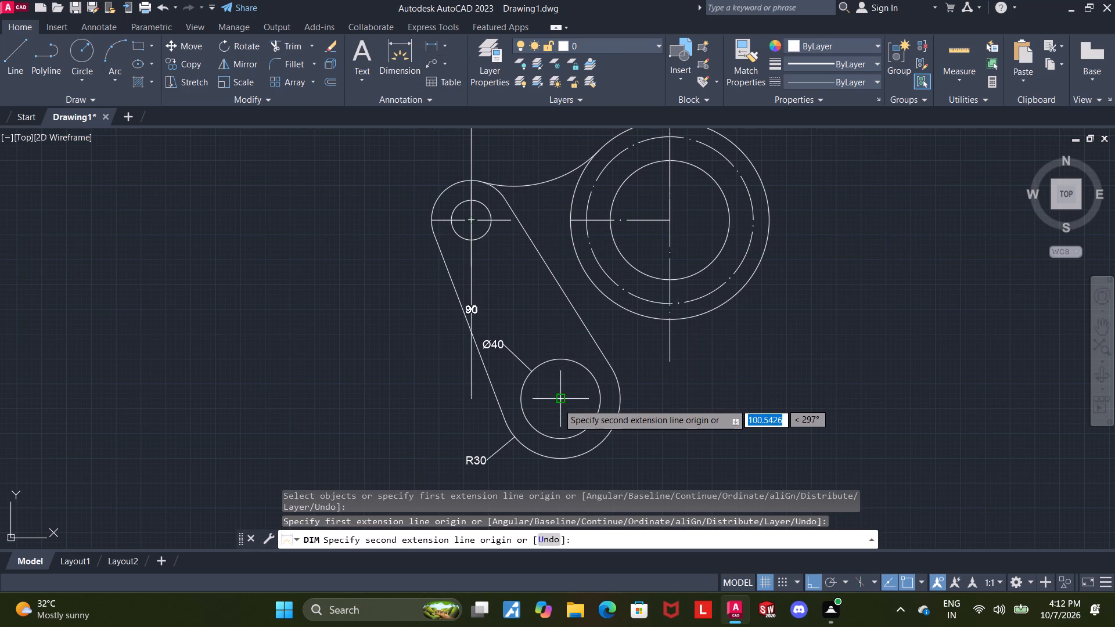
{"action": "left_click", "coordinate": [559, 402]}
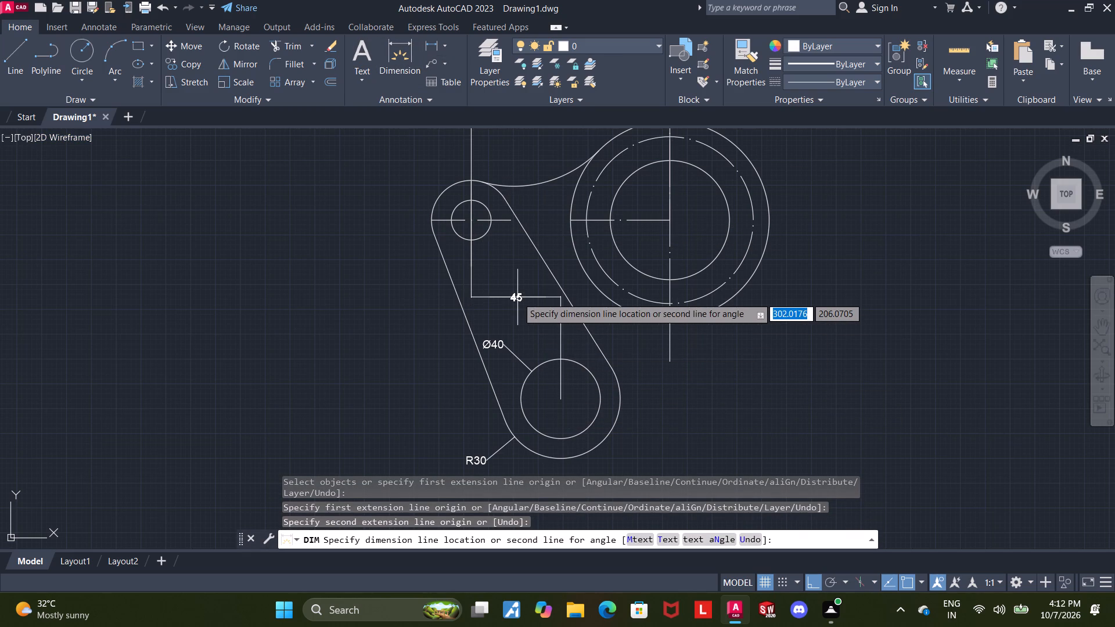
{"action": "left_click", "coordinate": [517, 297]}
{"action": "key", "text": "Escape"}
{"action": "key", "text": "Escape"}
{"action": "key", "text": "Escape"}
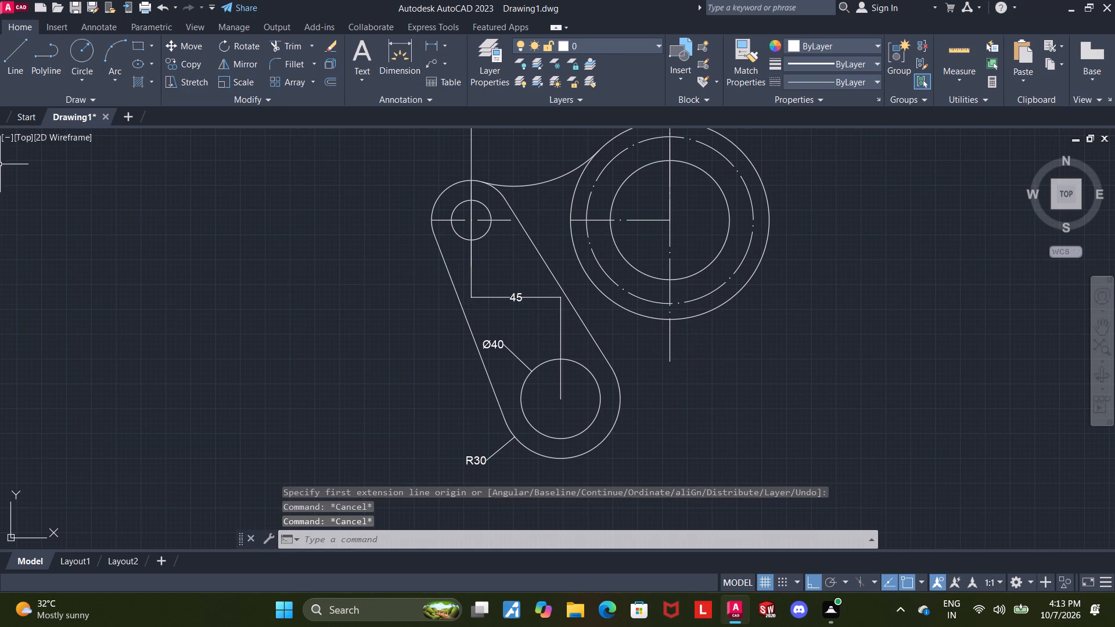
Add a vertical dimension between the centres of the small upper circle and the lower circle, placed left of the part.
{"action": "left_click", "coordinate": [393, 54]}
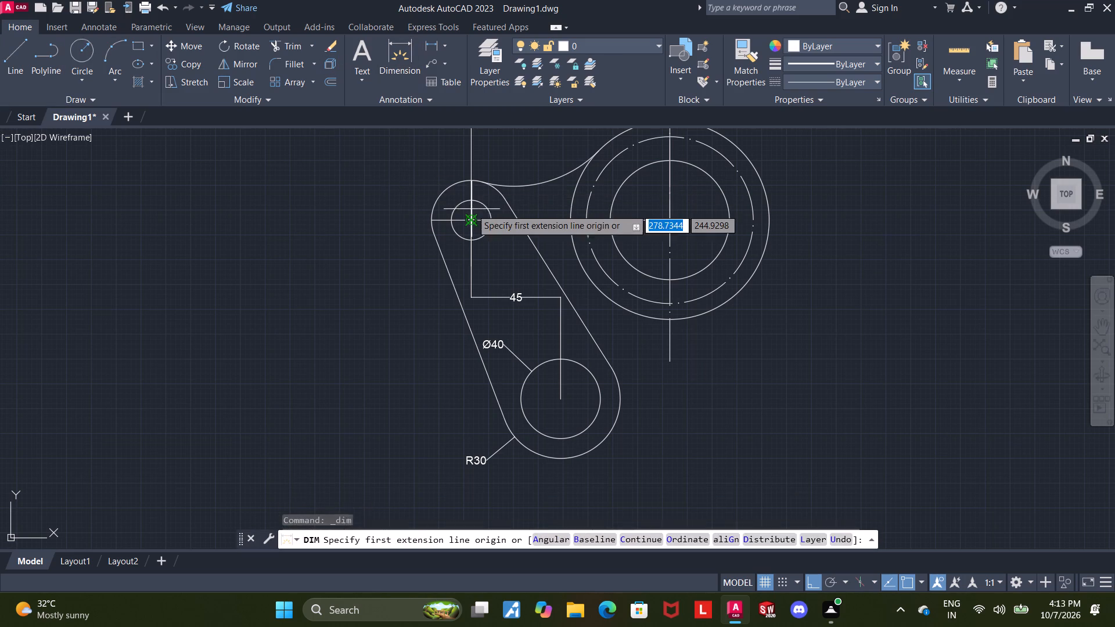
{"action": "left_click", "coordinate": [469, 219]}
{"action": "left_click", "coordinate": [559, 401]}
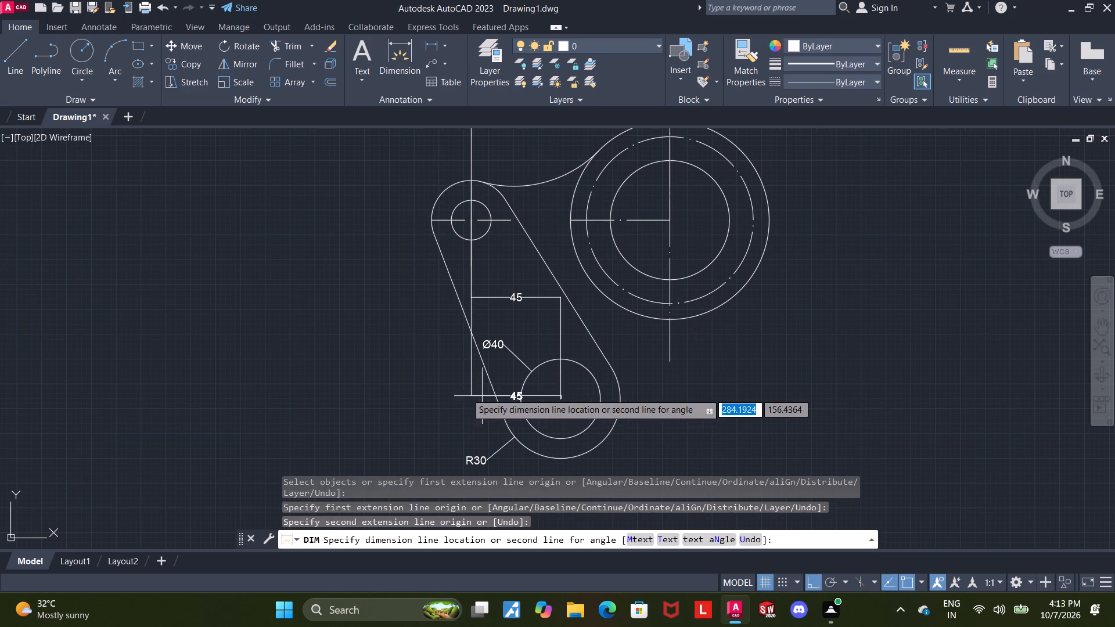
{"action": "left_click", "coordinate": [404, 350]}
{"action": "key", "text": "Escape"}
{"action": "key", "text": "Escape"}
{"action": "key", "text": "Escape"}
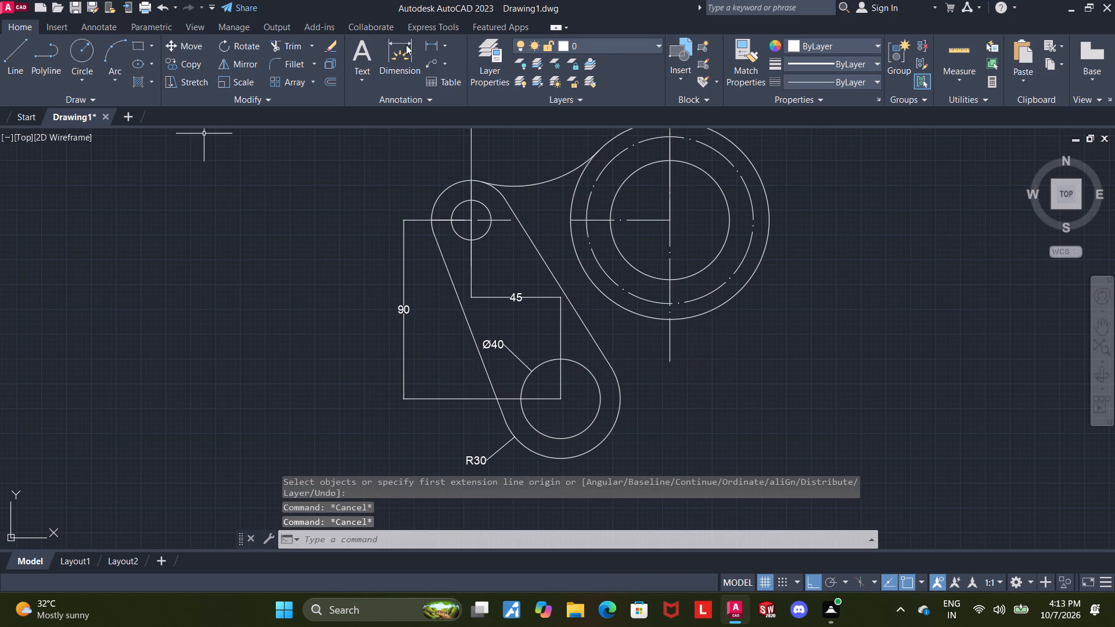
Add a horizontal dimension between the centres of the lower circle and the large upper circle, placed below the part.
{"action": "left_click", "coordinate": [415, 52]}
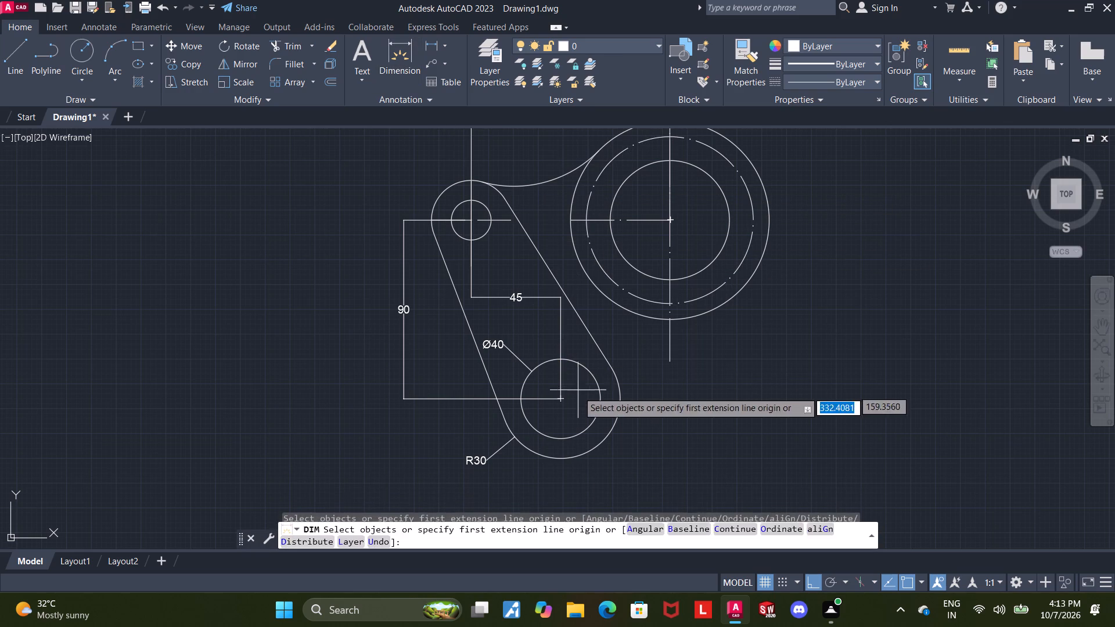
{"action": "left_click", "coordinate": [561, 401]}
{"action": "left_click", "coordinate": [671, 218]}
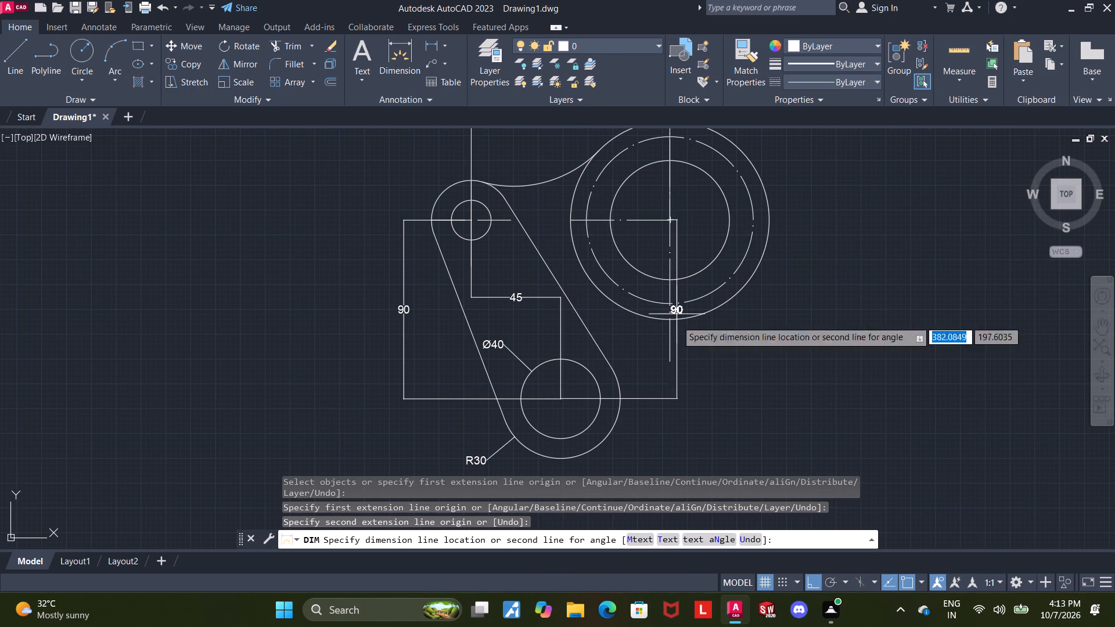
{"action": "scroll", "coordinate": [661, 390], "scroll_direction": "up", "scroll_amount": 3}
{"action": "scroll", "coordinate": [624, 383], "scroll_direction": "down", "scroll_amount": 3}
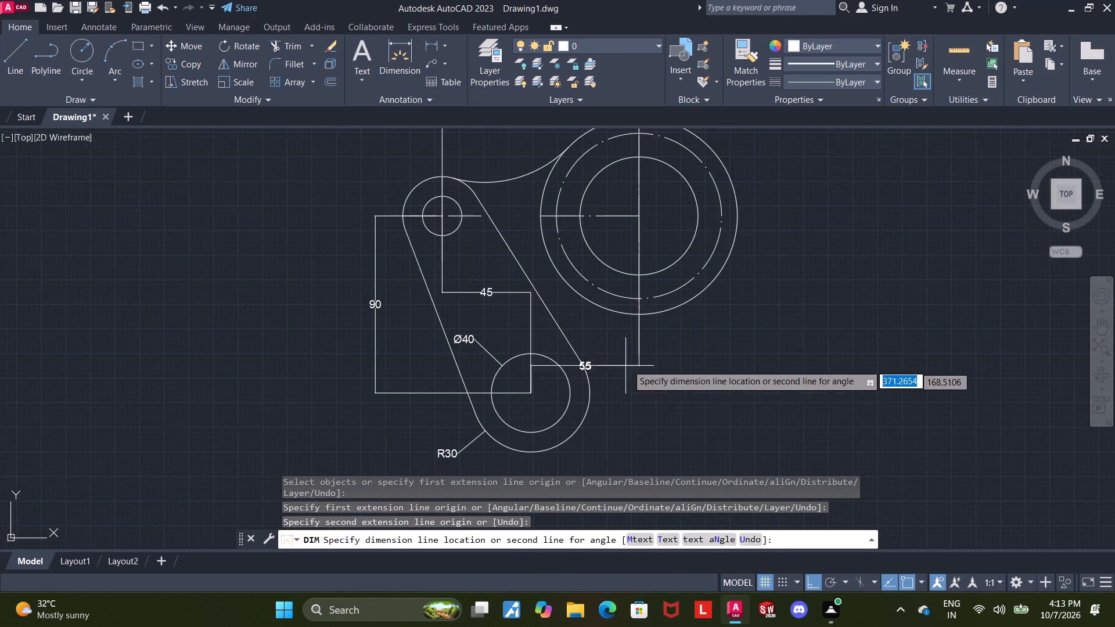
{"action": "scroll", "coordinate": [719, 297], "scroll_direction": "up", "scroll_amount": 3}
{"action": "scroll", "coordinate": [571, 352], "scroll_direction": "down", "scroll_amount": 5}
{"action": "left_click", "coordinate": [540, 413]}
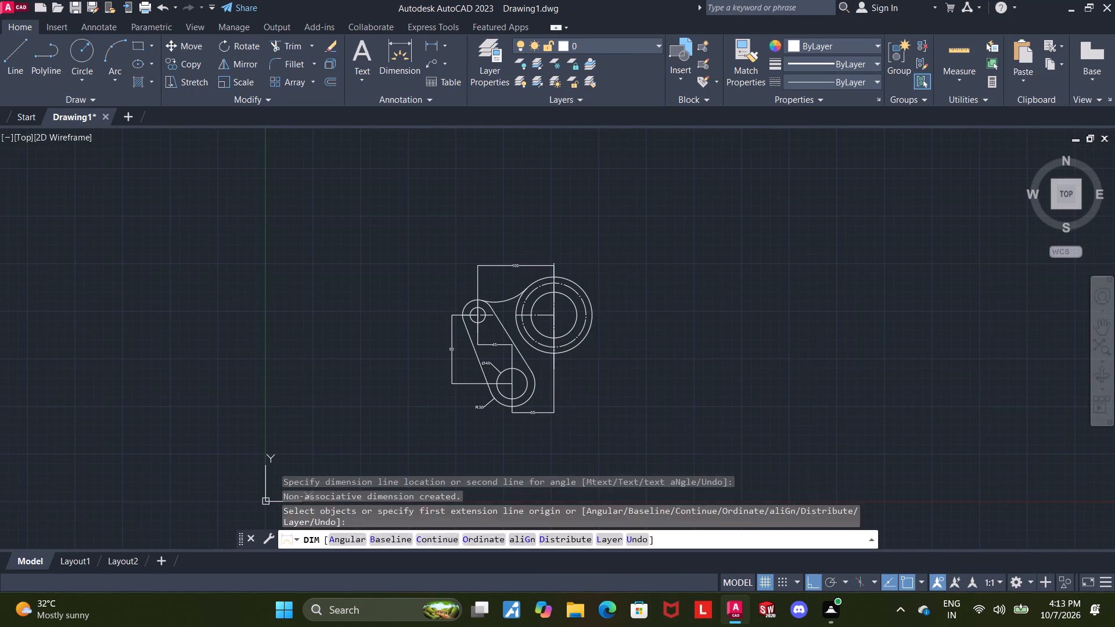
{"action": "scroll", "coordinate": [527, 417], "scroll_direction": "up", "scroll_amount": 2}
{"action": "key", "text": "Escape"}
{"action": "key", "text": "Escape"}
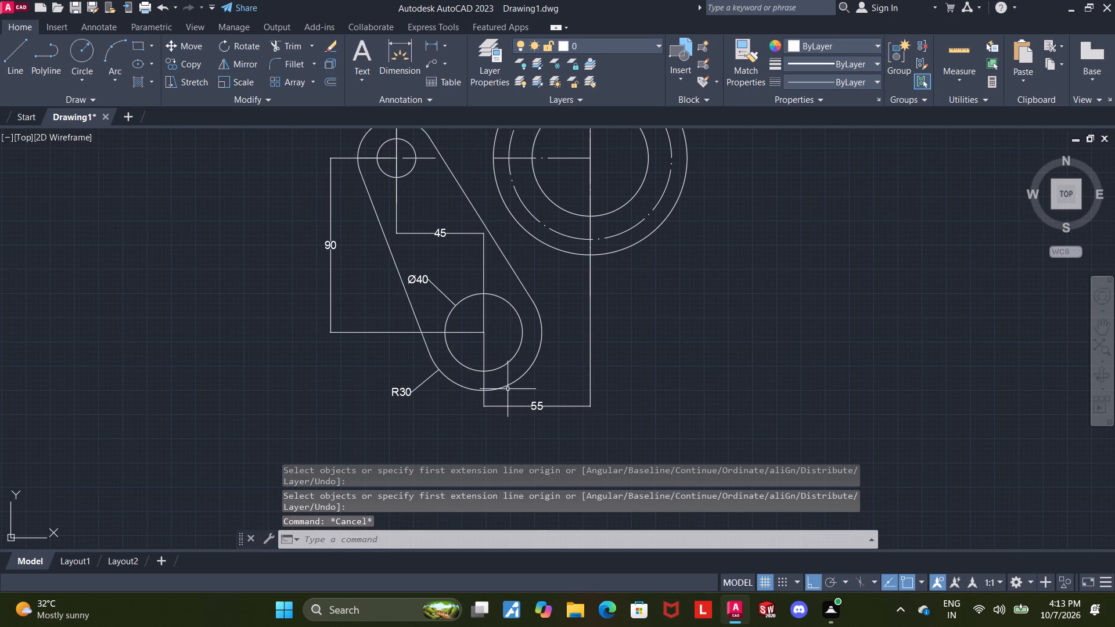
{"action": "key", "text": "Escape"}
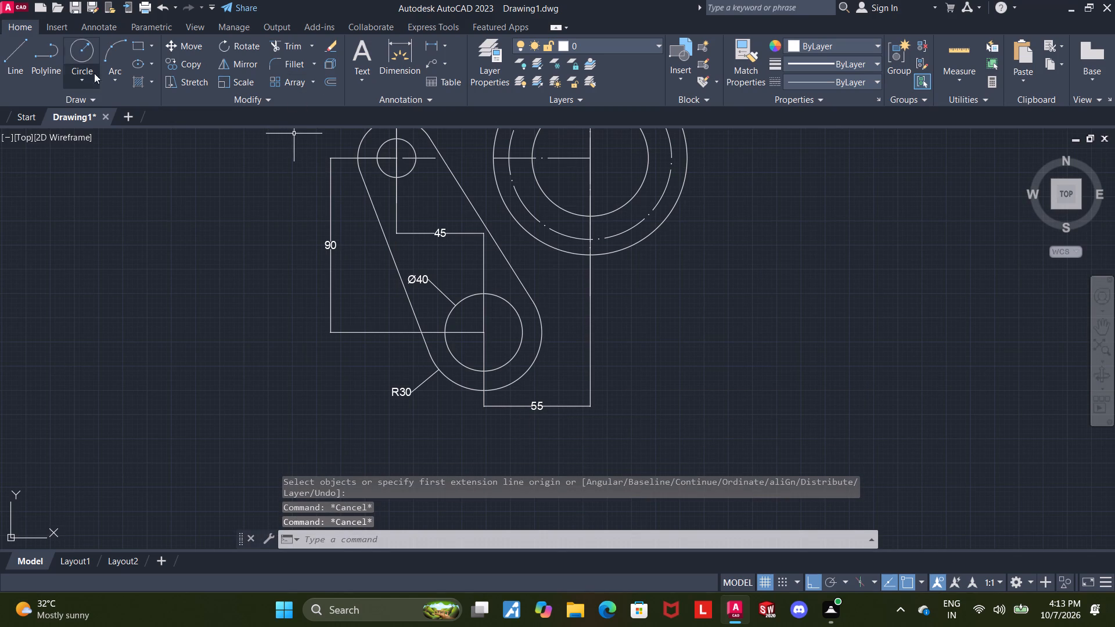
Draw a circle of radius 60 tangent to the lower outer arc and the outermost large upper circle.
{"action": "left_click", "coordinate": [94, 78]}
{"action": "left_click", "coordinate": [114, 219]}
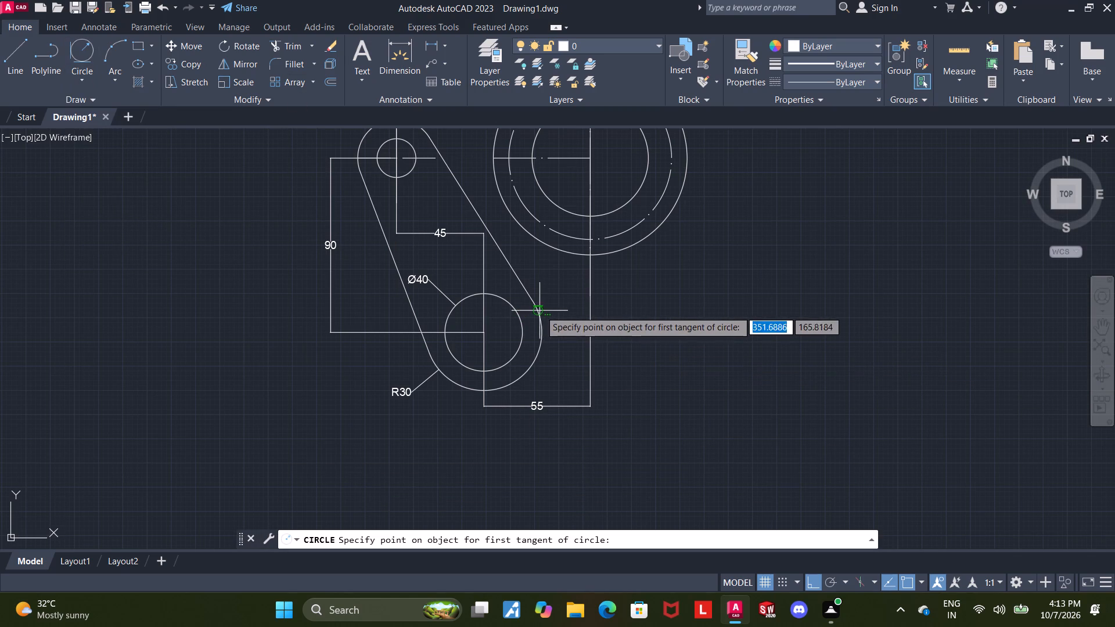
{"action": "left_click", "coordinate": [540, 315]}
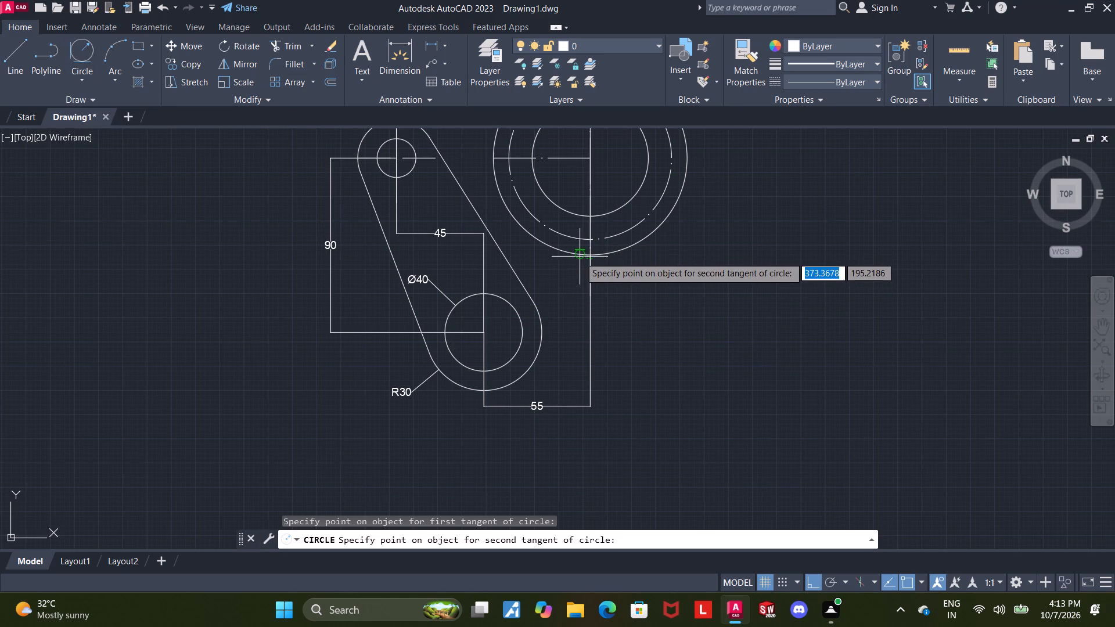
{"action": "left_click", "coordinate": [580, 257]}
{"action": "type", "text": "60"}
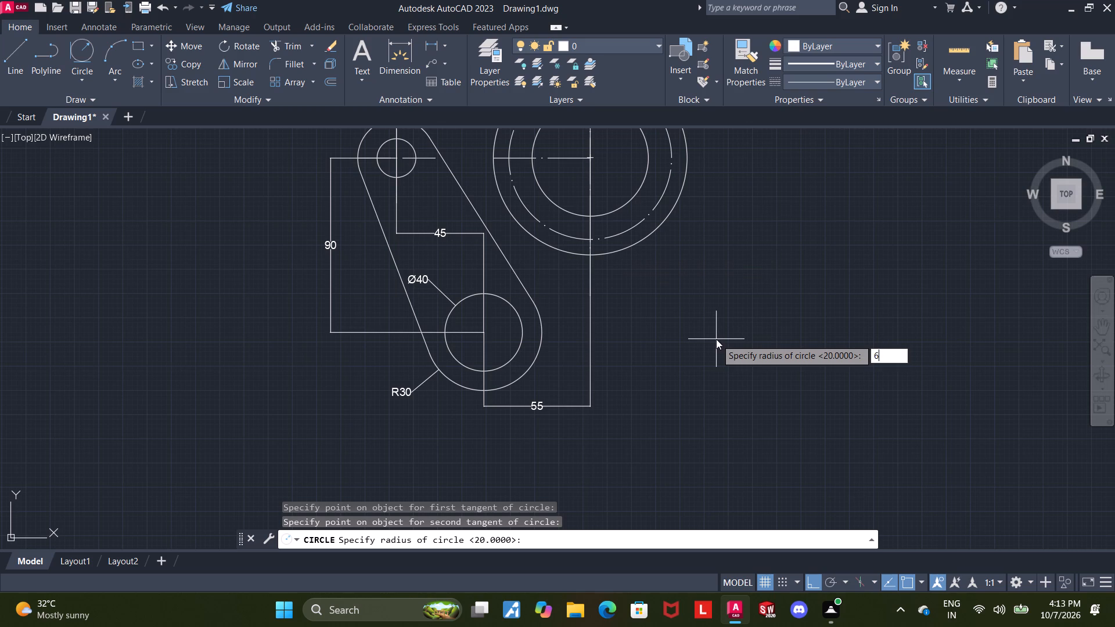
{"action": "key", "text": "Return"}
{"action": "key", "text": "Escape"}
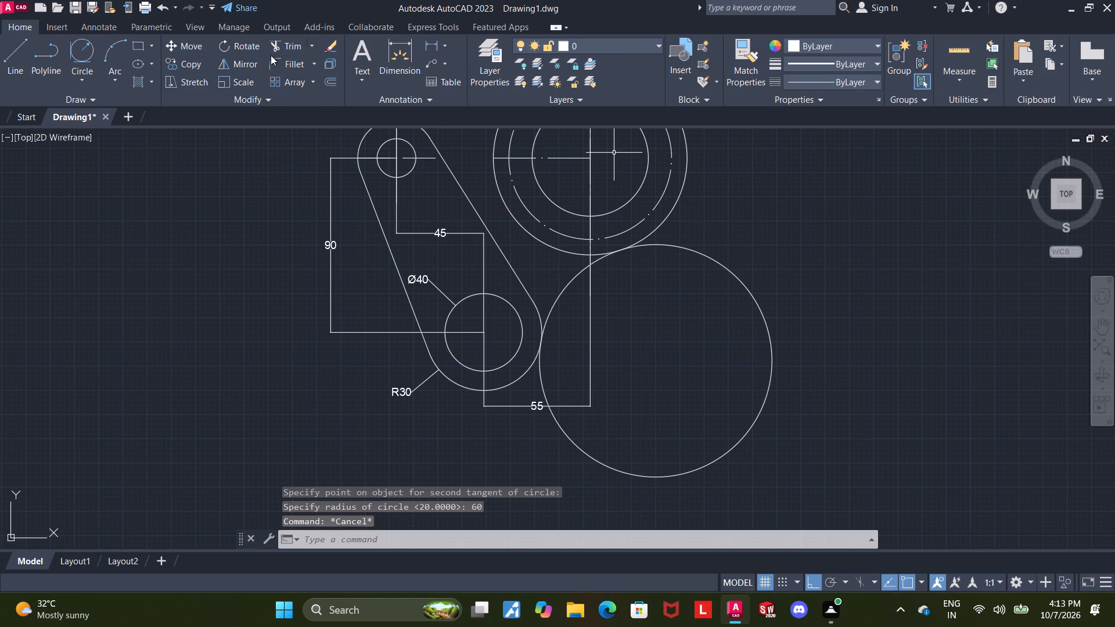
Trim the radius 60 circle to leave only the concave arc joining the lower outer arc and the large circle.
{"action": "left_click", "coordinate": [272, 50]}
{"action": "left_click_drag", "start_coordinate": [677, 325], "coordinate": [923, 309]}
{"action": "key", "text": "Escape"}
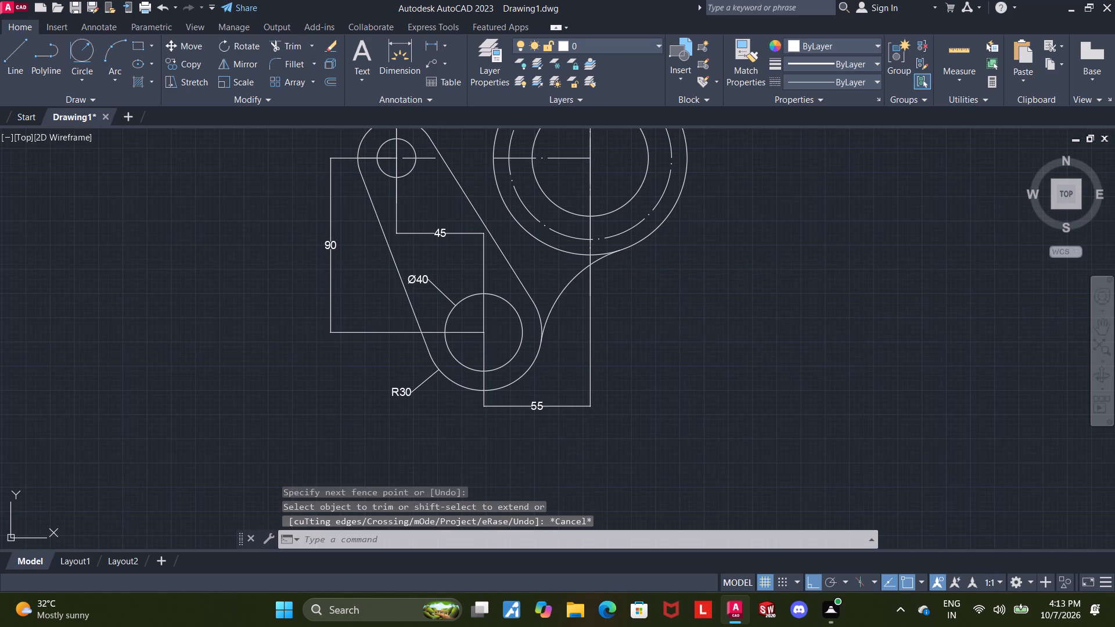
{"action": "key", "text": "Escape"}
Add a radius dimension to the concave arc joining the small and large upper circle groups, placed above the arc.
{"action": "scroll", "coordinate": [642, 341], "scroll_direction": "down", "scroll_amount": 2}
{"action": "scroll", "coordinate": [636, 289], "scroll_direction": "up", "scroll_amount": 3}
{"action": "key", "text": "Escape"}
{"action": "key", "text": "Escape"}
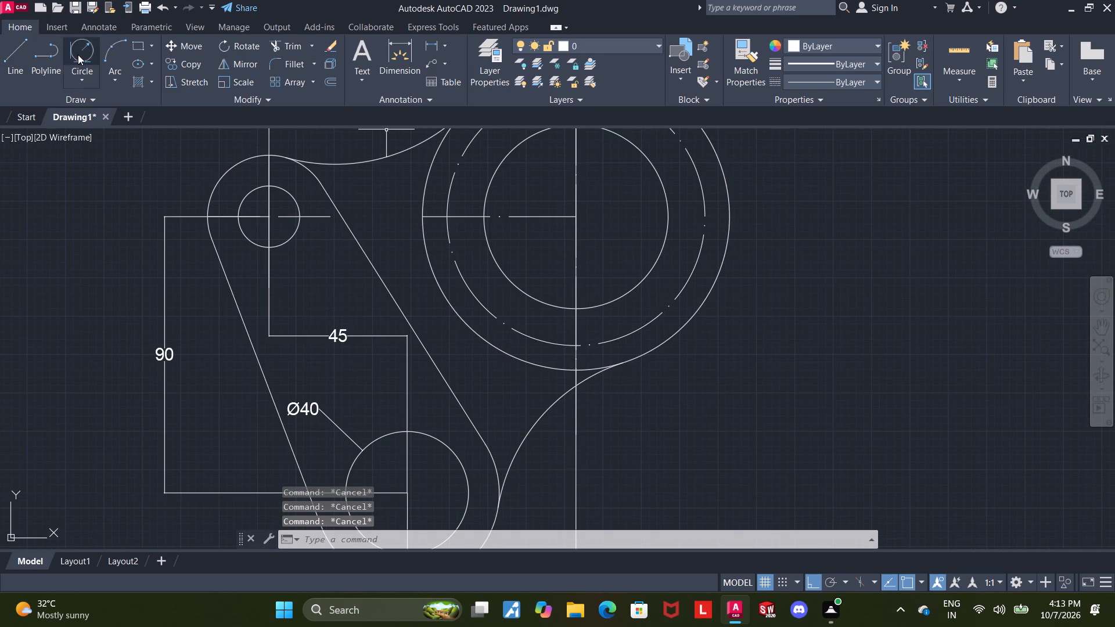
{"action": "left_click", "coordinate": [84, 78]}
{"action": "left_click", "coordinate": [98, 100]}
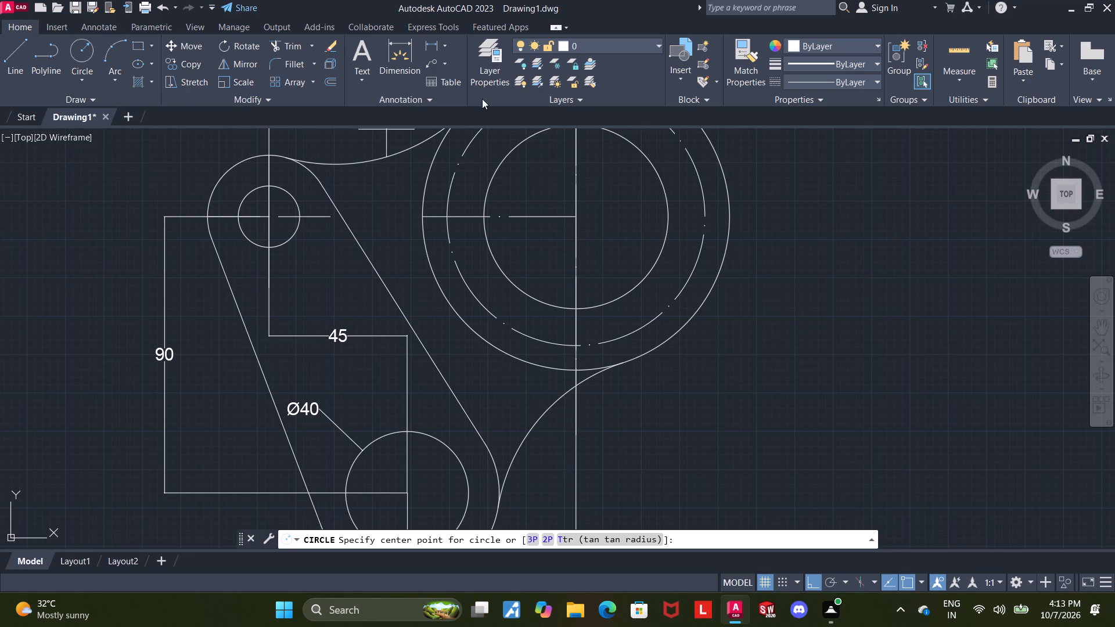
{"action": "left_click", "coordinate": [400, 56]}
{"action": "scroll", "coordinate": [568, 235], "scroll_direction": "down", "scroll_amount": 3}
{"action": "scroll", "coordinate": [560, 251], "scroll_direction": "up", "scroll_amount": 1}
{"action": "scroll", "coordinate": [518, 175], "scroll_direction": "up", "scroll_amount": 1}
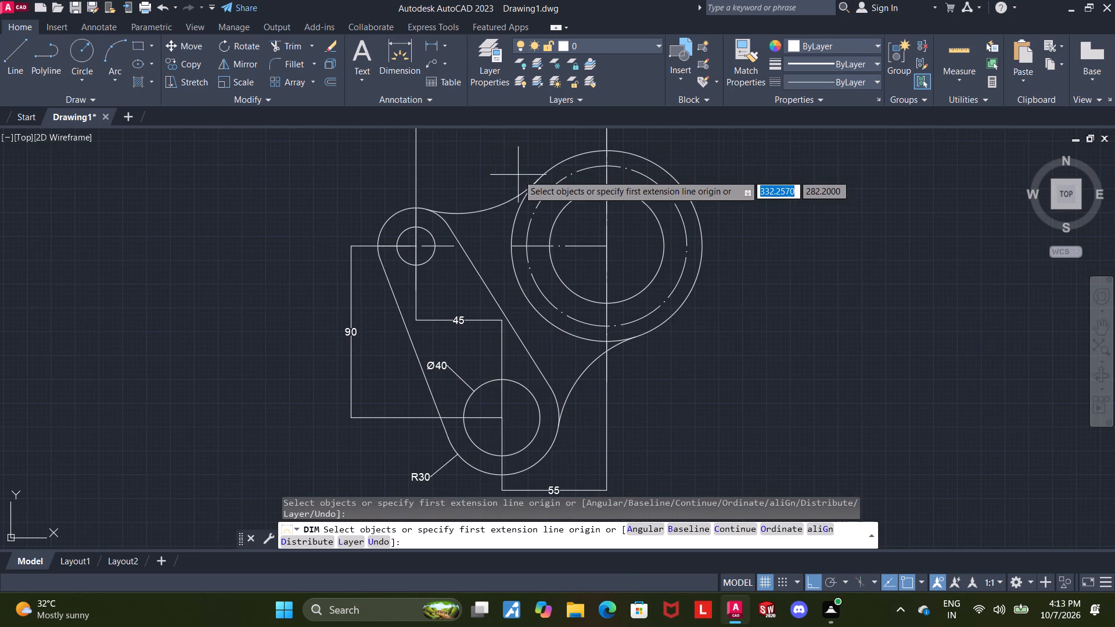
{"action": "scroll", "coordinate": [456, 195], "scroll_direction": "up", "scroll_amount": 1}
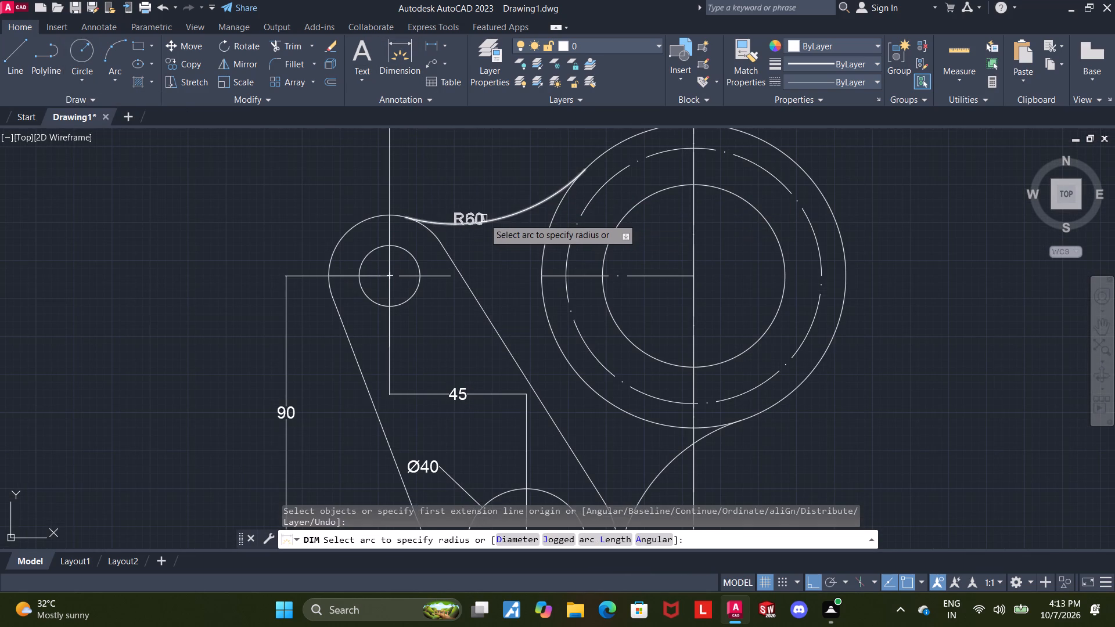
{"action": "left_click", "coordinate": [484, 218]}
{"action": "left_click", "coordinate": [481, 174]}
{"action": "key", "text": "Escape"}
Add a radius dimension to the concave arc joining the lower and large circle groups, placed on its outer side below the large circle.
{"action": "left_click", "coordinate": [404, 42]}
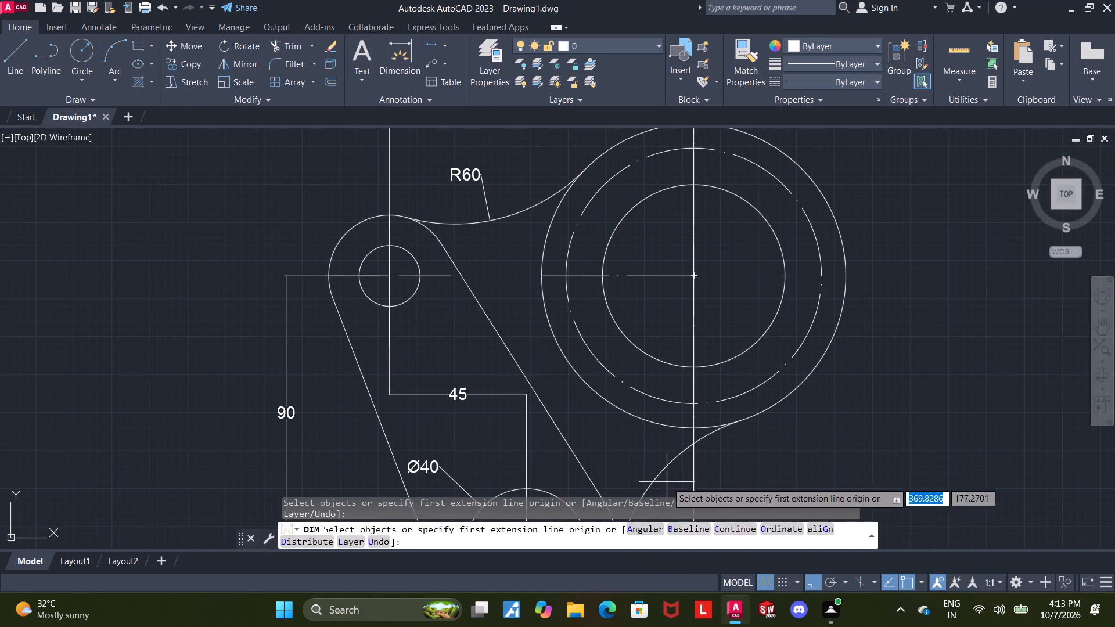
{"action": "left_click", "coordinate": [649, 490]}
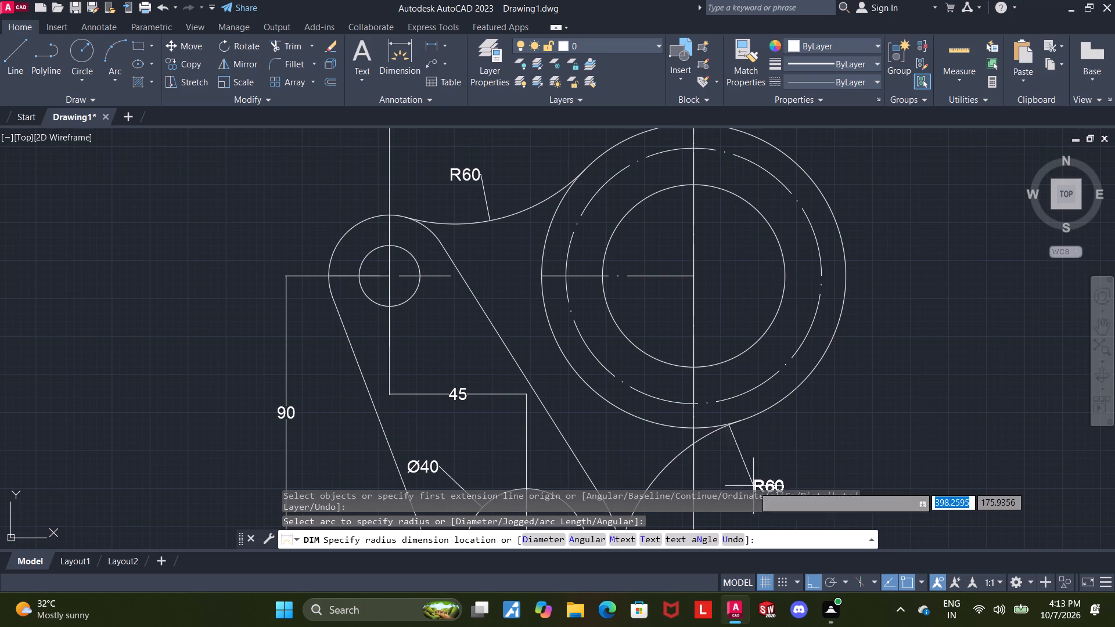
{"action": "left_click", "coordinate": [731, 484]}
{"action": "key", "text": "Escape"}
{"action": "key", "text": "Escape"}
{"action": "key", "text": "Escape"}
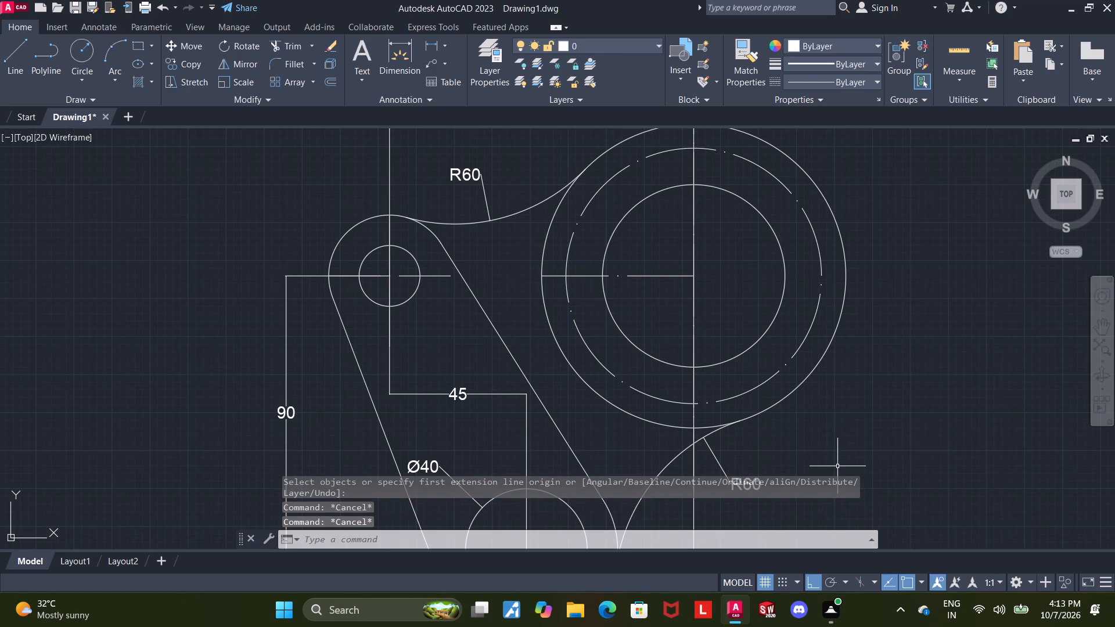
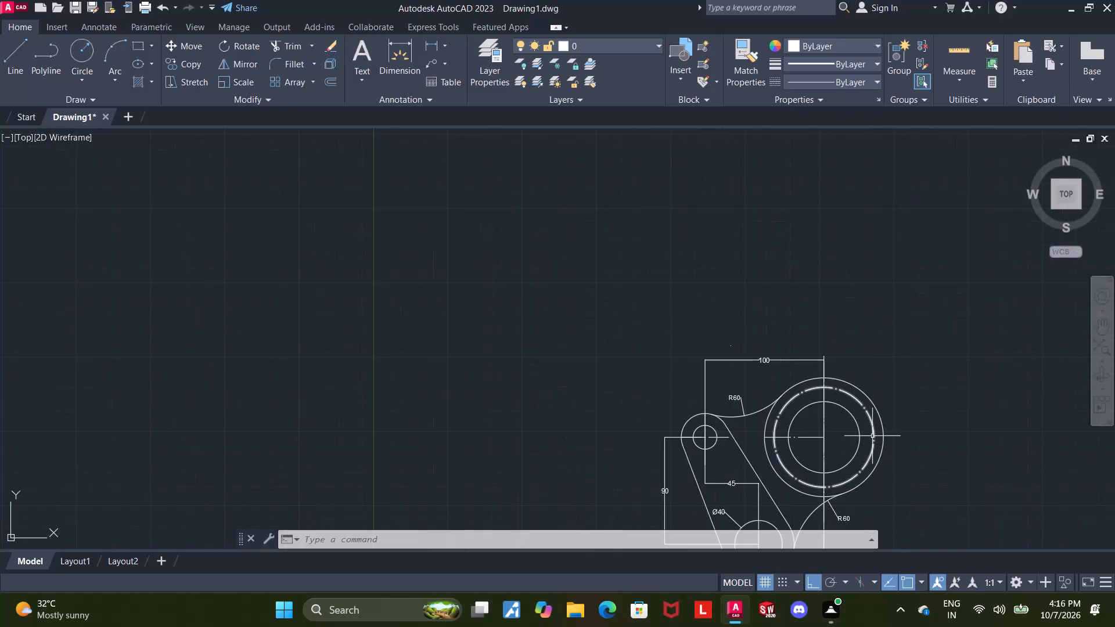
Examine the whole part and its existing dimensions to see what is still missing.
{"action": "scroll", "coordinate": [872, 436], "scroll_direction": "down", "scroll_amount": 3}
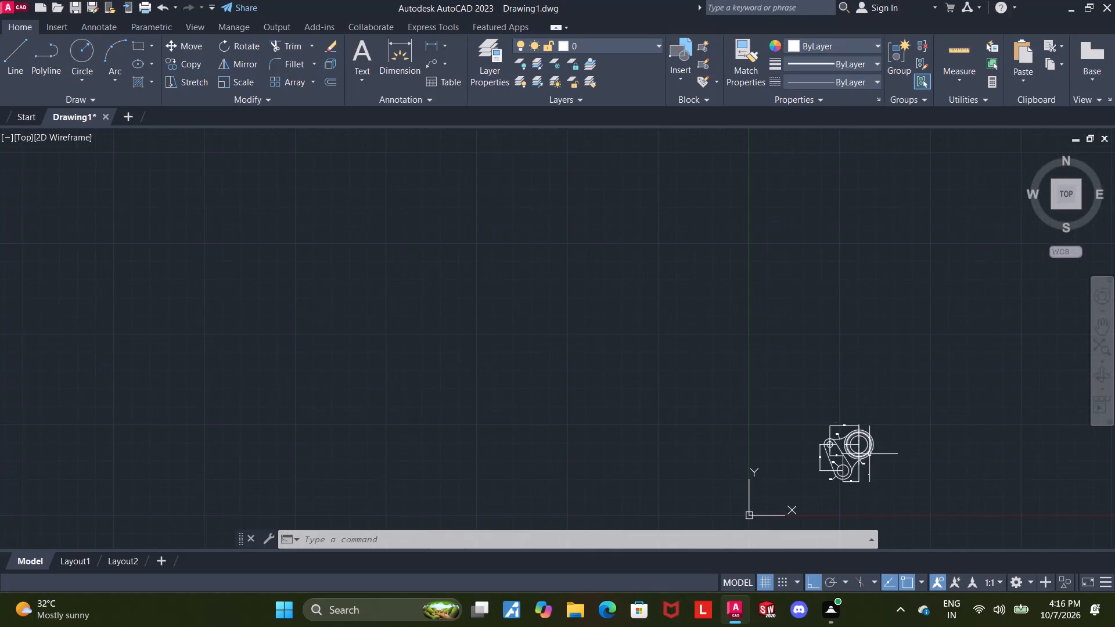
{"action": "scroll", "coordinate": [869, 464], "scroll_direction": "up", "scroll_amount": 4}
{"action": "scroll", "coordinate": [866, 471], "scroll_direction": "down", "scroll_amount": 2}
{"action": "middle_click_drag", "start_coordinate": [866, 477], "coordinate": [862, 444]}
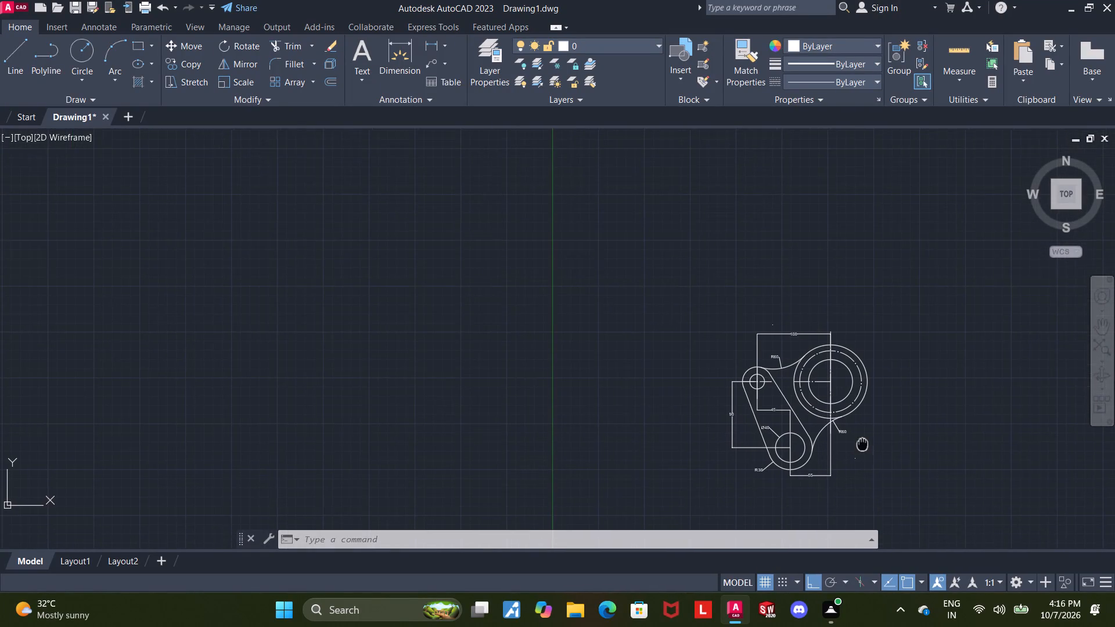
{"action": "middle_click_drag", "start_coordinate": [862, 444], "coordinate": [862, 443]}
{"action": "scroll", "coordinate": [859, 429], "scroll_direction": "down", "scroll_amount": 2}
{"action": "scroll", "coordinate": [858, 431], "scroll_direction": "up", "scroll_amount": 4}
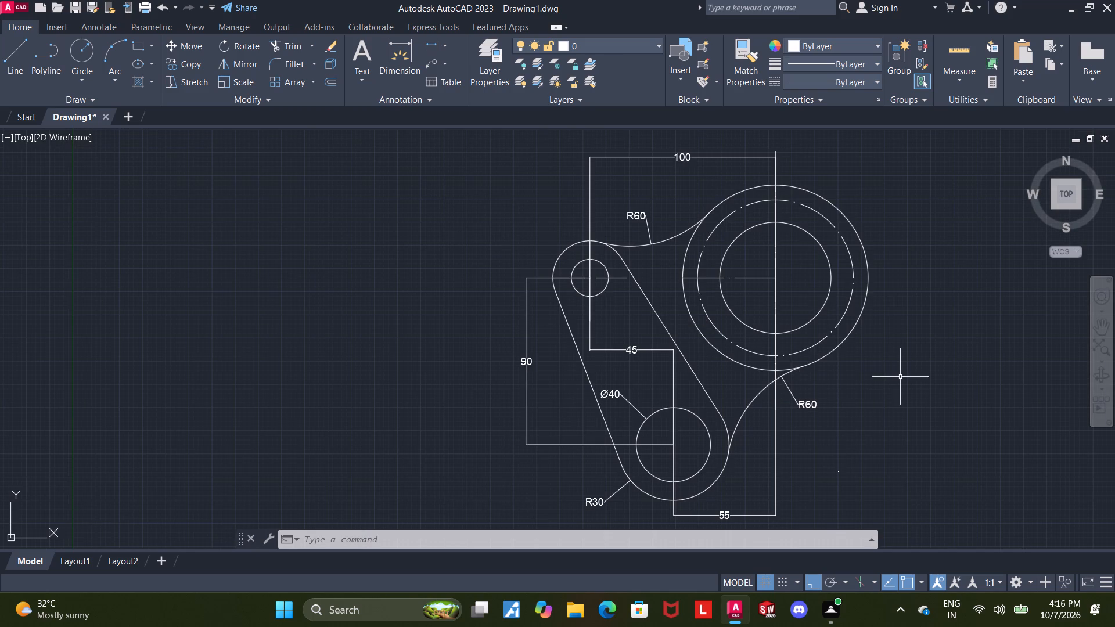
{"action": "scroll", "coordinate": [905, 374], "scroll_direction": "down", "scroll_amount": 1}
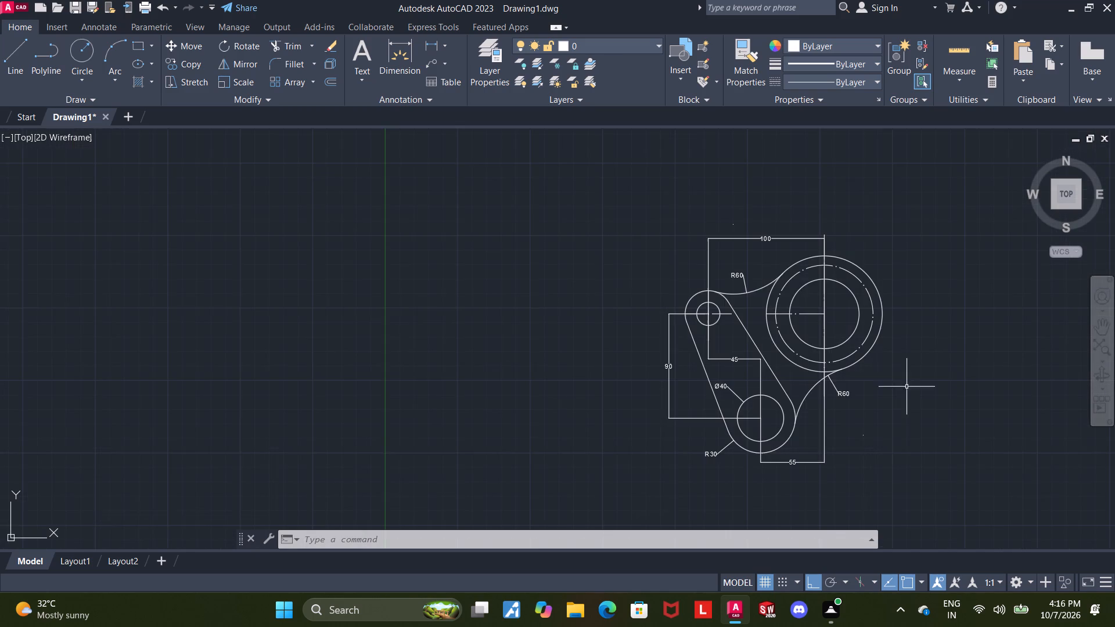
{"action": "scroll", "coordinate": [843, 442], "scroll_direction": "up", "scroll_amount": 2}
{"action": "scroll", "coordinate": [864, 428], "scroll_direction": "down", "scroll_amount": 2}
{"action": "scroll", "coordinate": [901, 345], "scroll_direction": "up", "scroll_amount": 1}
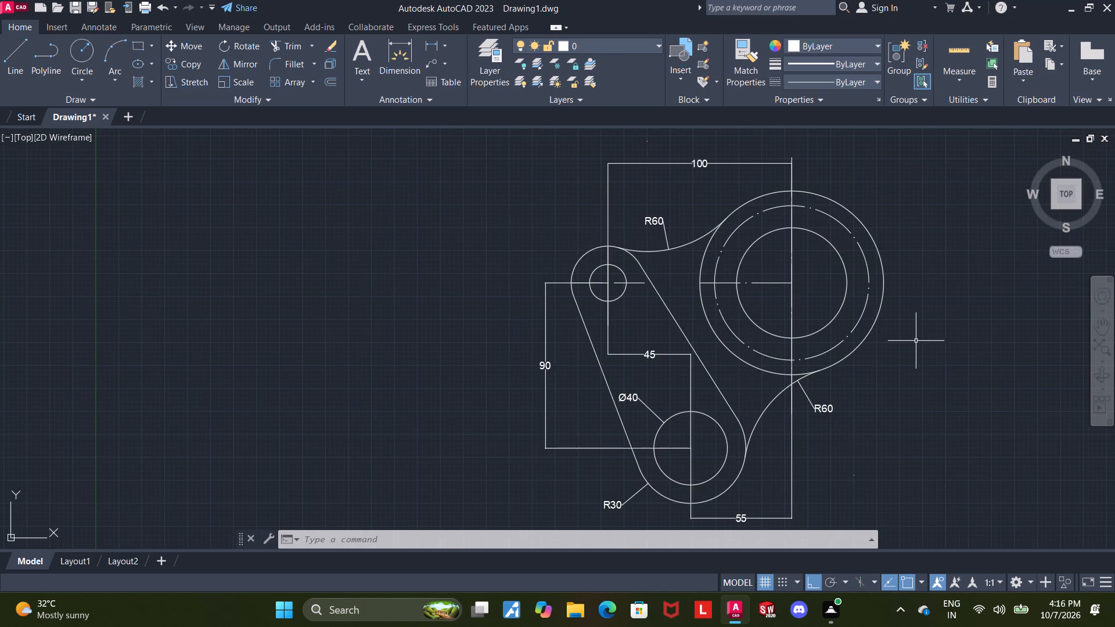
Add a diameter dimension to the outermost large upper circle, placed just outside its lower-right edge above the R60 label.
{"action": "left_click", "coordinate": [394, 57]}
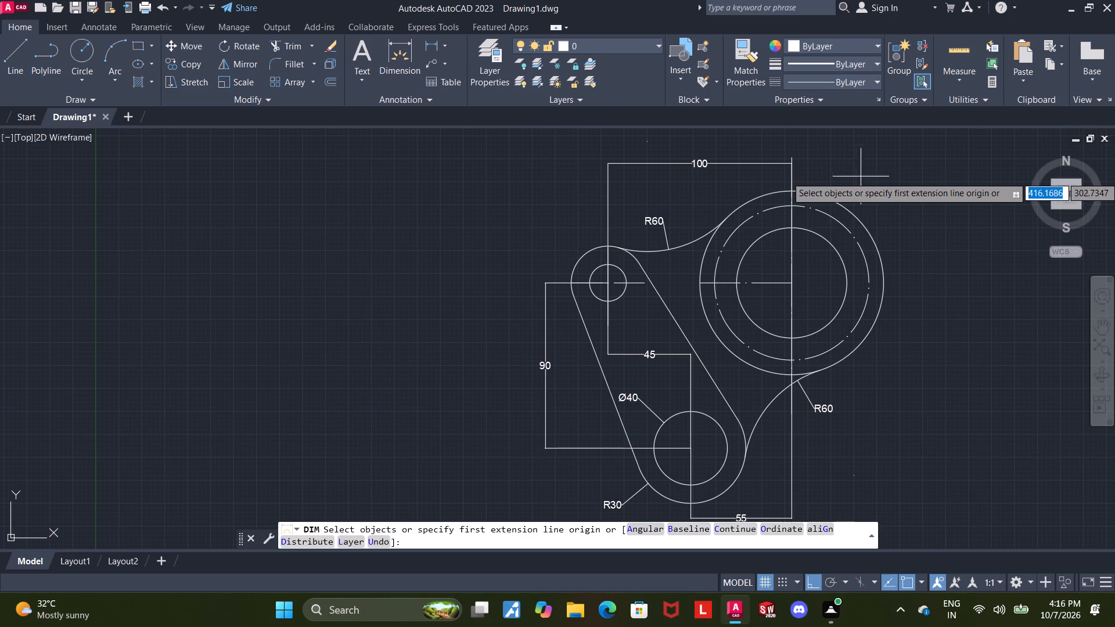
{"action": "left_click", "coordinate": [826, 197]}
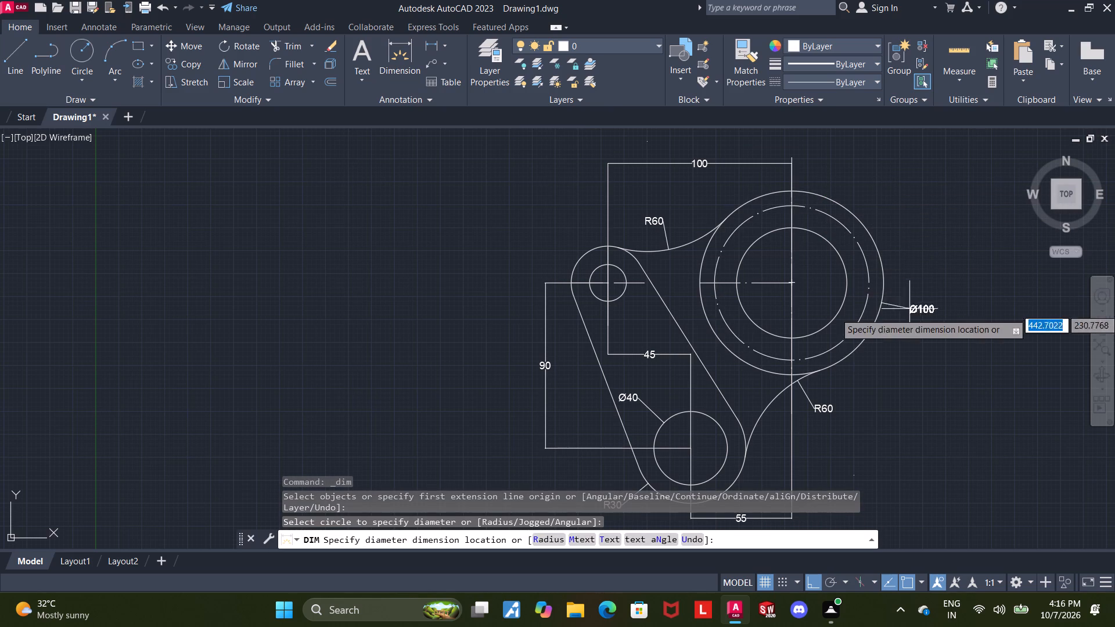
{"action": "left_click", "coordinate": [880, 367]}
{"action": "key", "text": "Escape"}
{"action": "key", "text": "Escape"}
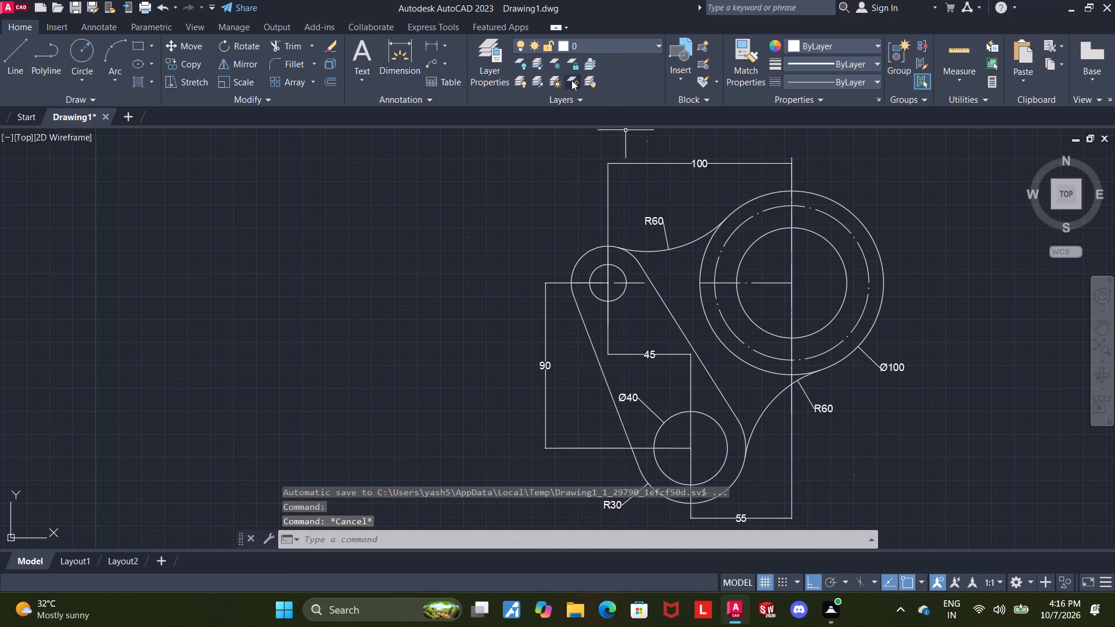
Add a diameter dimension to the dash-dot centerline circle of the large group, placed outside the circles at the upper right.
{"action": "left_click", "coordinate": [402, 57]}
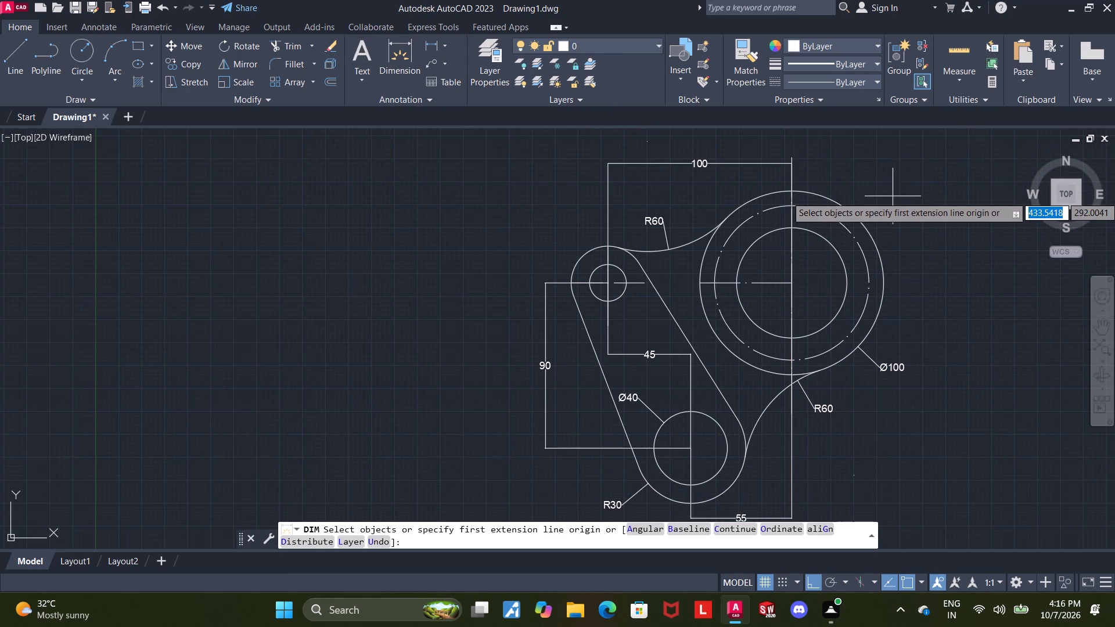
{"action": "left_click", "coordinate": [840, 221]}
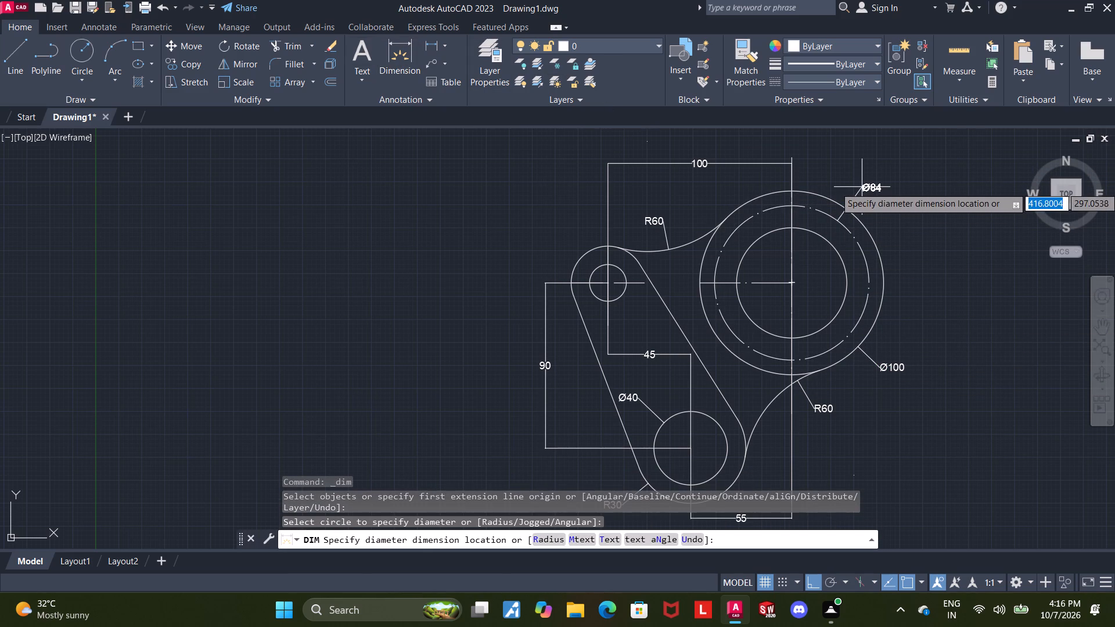
{"action": "left_click", "coordinate": [861, 165]}
{"action": "key", "text": "Escape"}
{"action": "key", "text": "Escape"}
{"action": "key", "text": "Escape"}
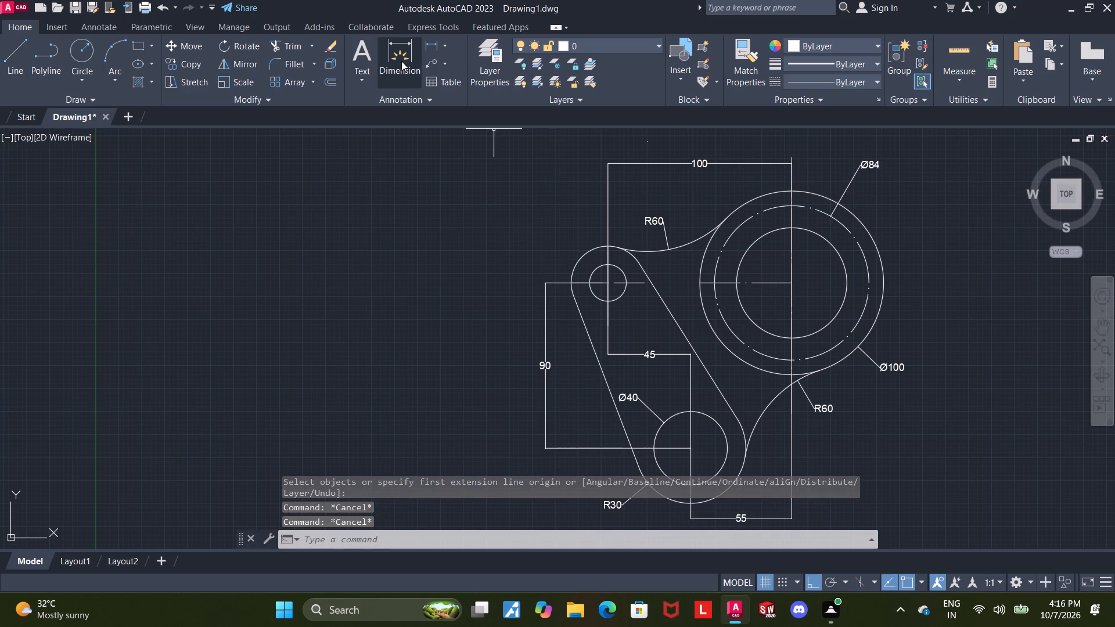
Add a diameter dimension to the innermost large upper circle, placed outside the circles above the outermost circle's dimension.
{"action": "left_click", "coordinate": [401, 61]}
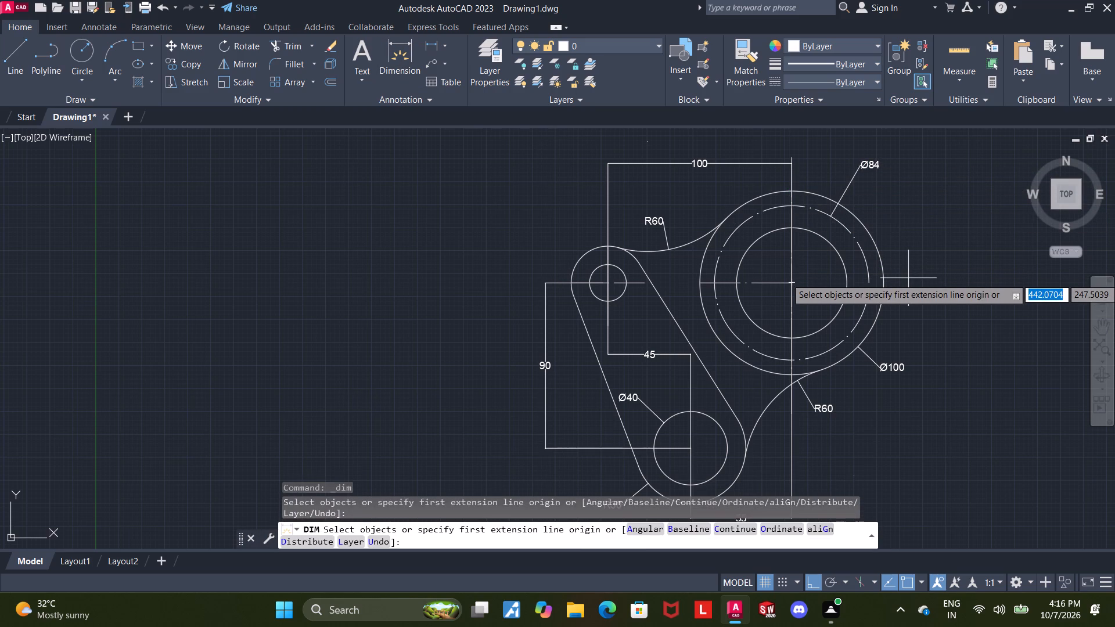
{"action": "left_click", "coordinate": [840, 315]}
{"action": "left_click", "coordinate": [909, 336]}
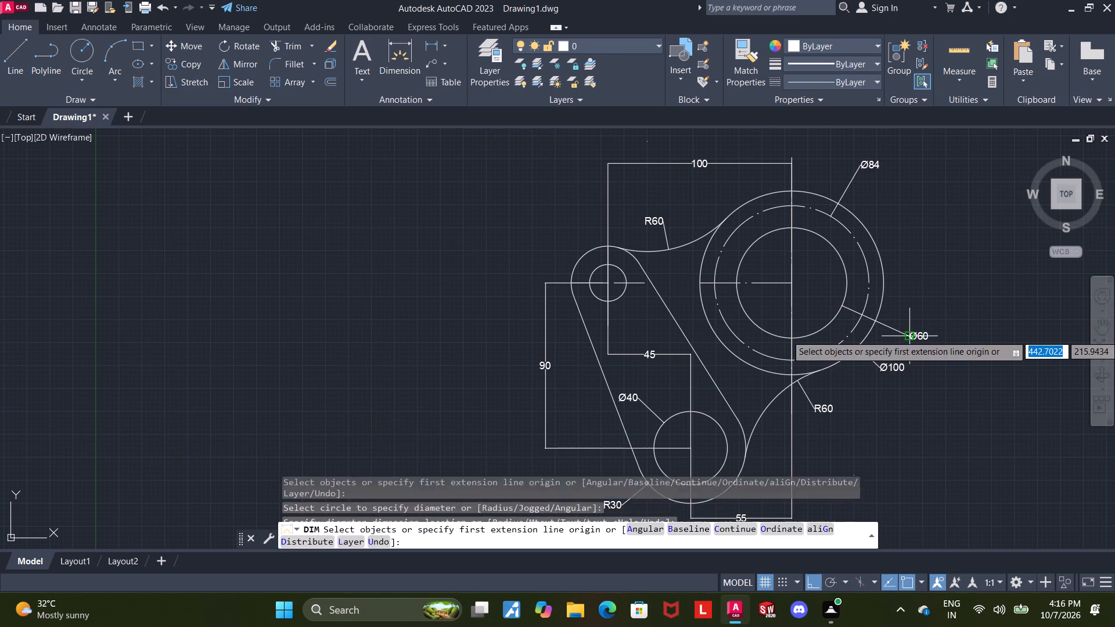
{"action": "key", "text": "Escape"}
{"action": "key", "text": "Escape"}
{"action": "key", "text": "Escape"}
{"action": "key", "text": "Escape"}
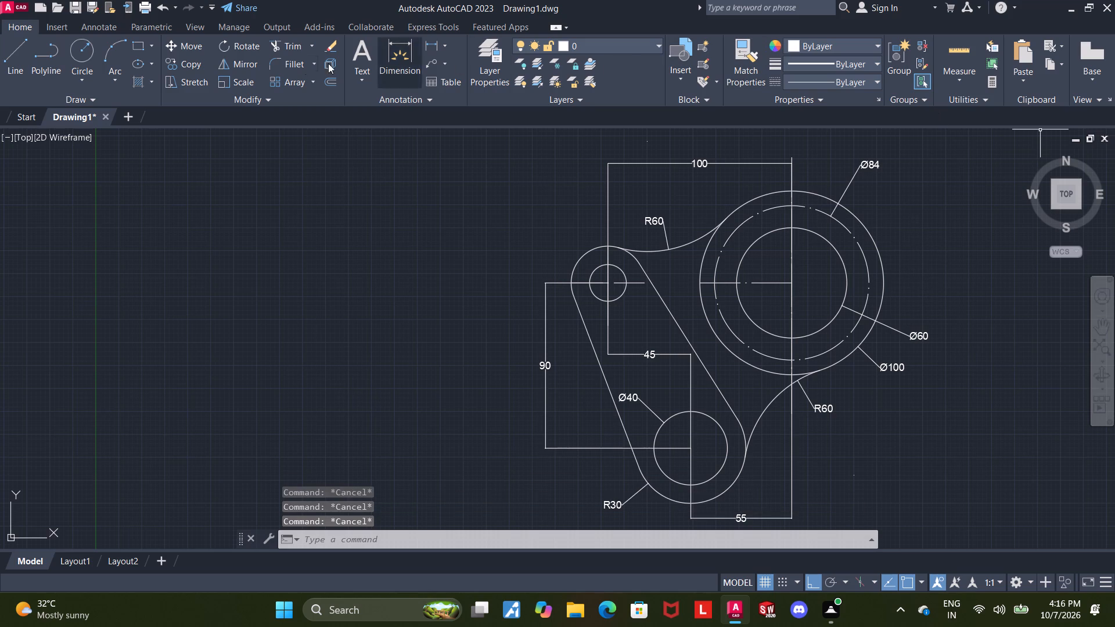
Draw a circle of diameter 8 centered on the top quadrant of the dash-dot centerline circle.
{"action": "left_click", "coordinate": [82, 46]}
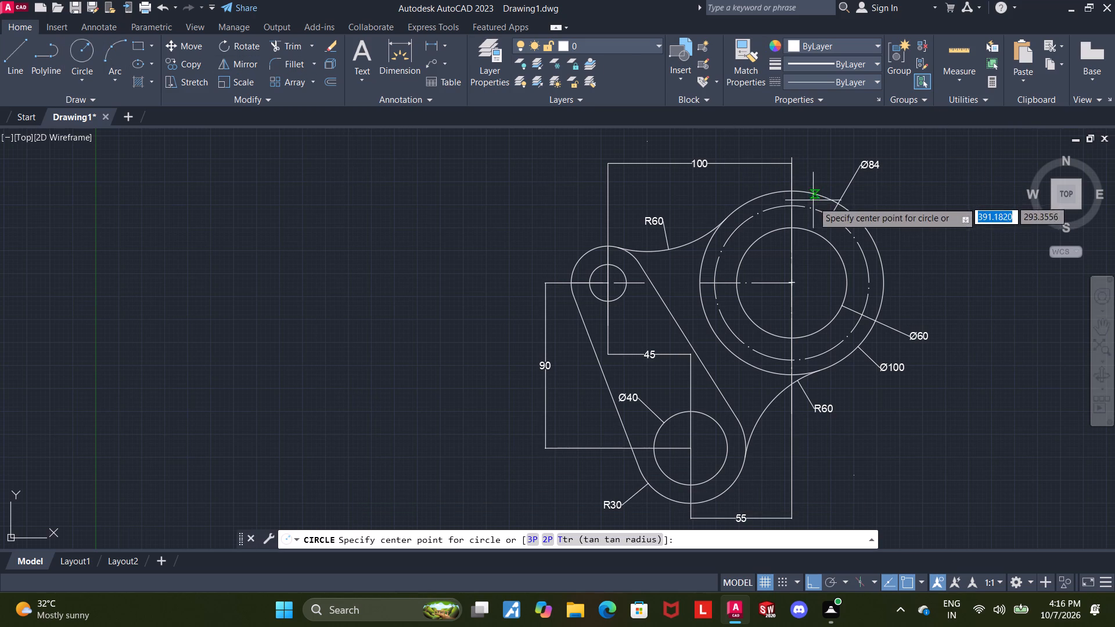
{"action": "left_click", "coordinate": [794, 207]}
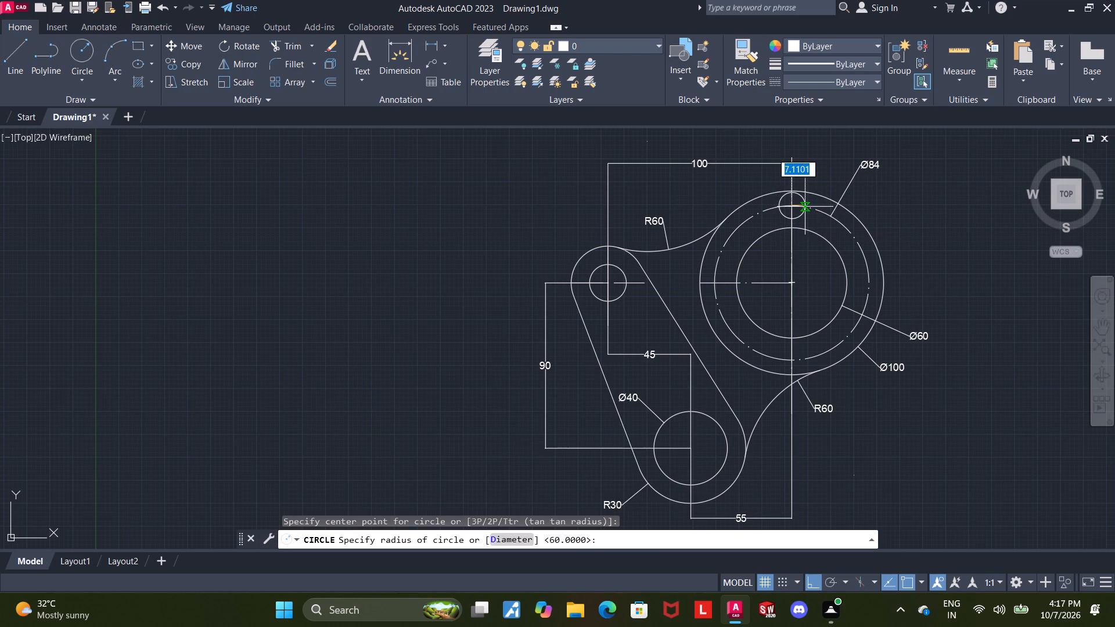
{"action": "key", "text": "d"}
{"action": "key", "text": "Return"}
{"action": "key", "text": "8"}
{"action": "key", "text": "Return"}
{"action": "key", "text": "Escape"}
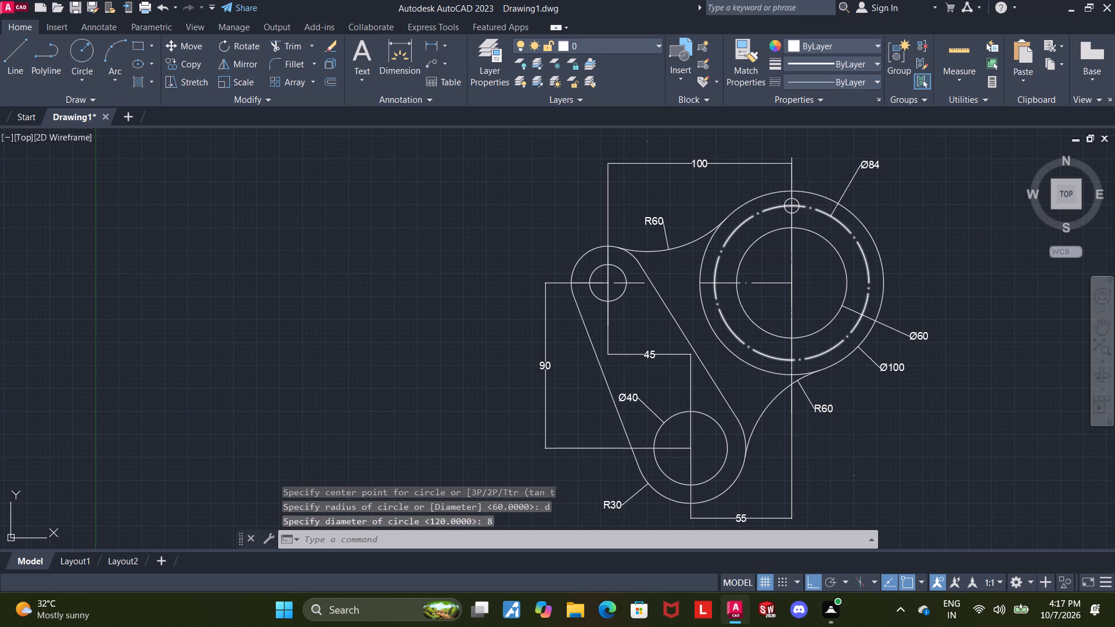
{"action": "key", "text": "Escape"}
{"action": "key", "text": "Escape"}
{"action": "key", "text": "Escape"}
Create a polar array of the diameter 8 circle with 4 items around the large circles' center, filling 360 degrees.
{"action": "scroll", "coordinate": [873, 196], "scroll_direction": "down", "scroll_amount": 1}
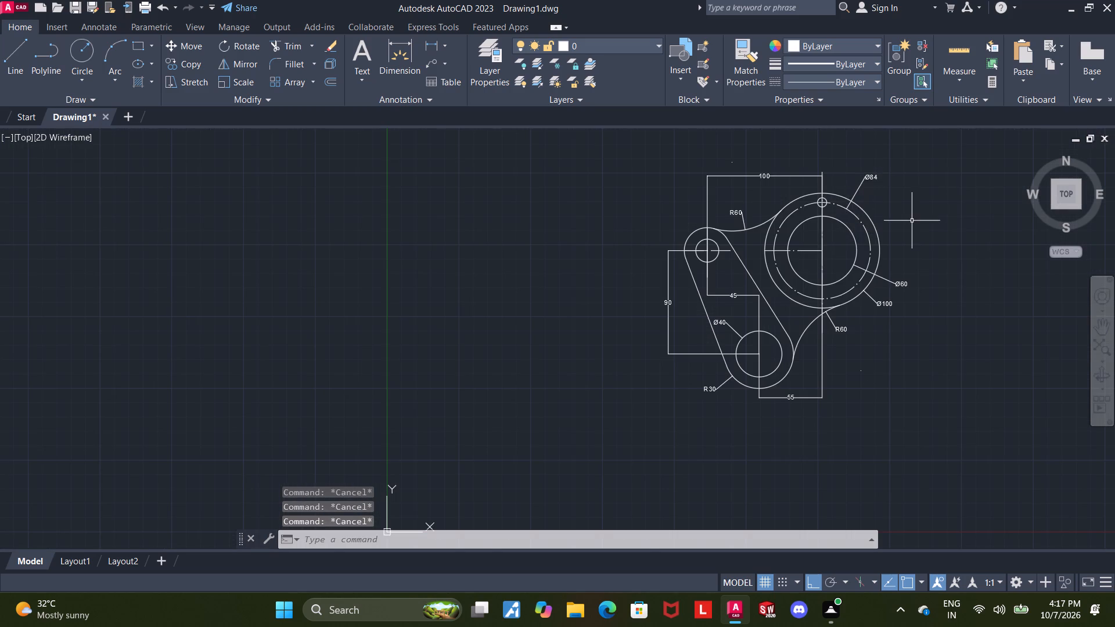
{"action": "scroll", "coordinate": [918, 226], "scroll_direction": "up", "scroll_amount": 1}
{"action": "key", "text": "Escape"}
{"action": "key", "text": "Escape"}
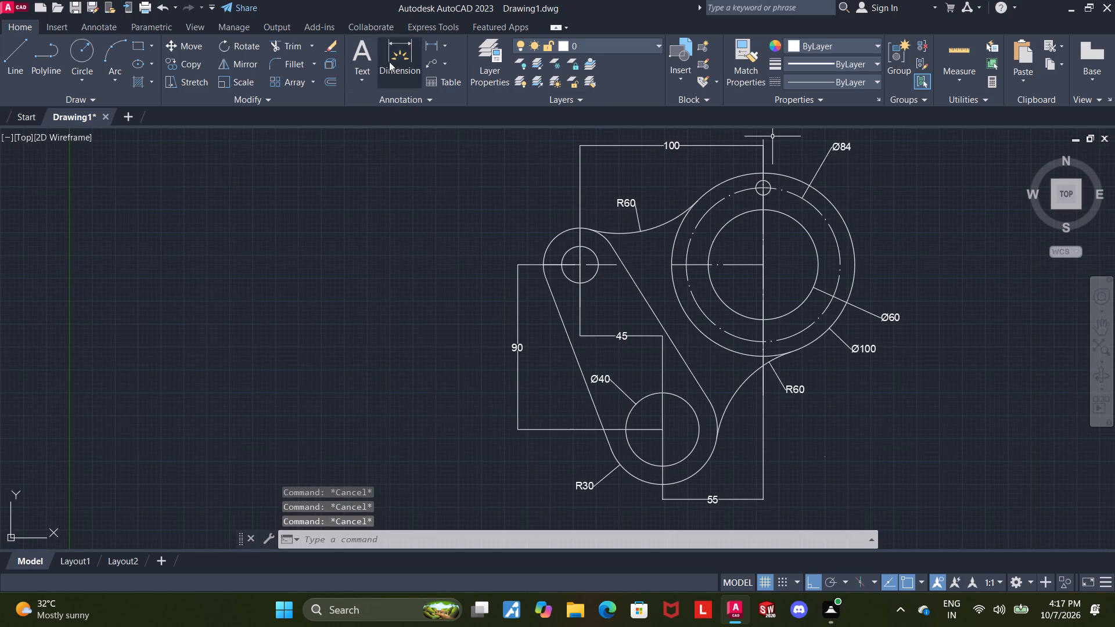
{"action": "left_click", "coordinate": [315, 79]}
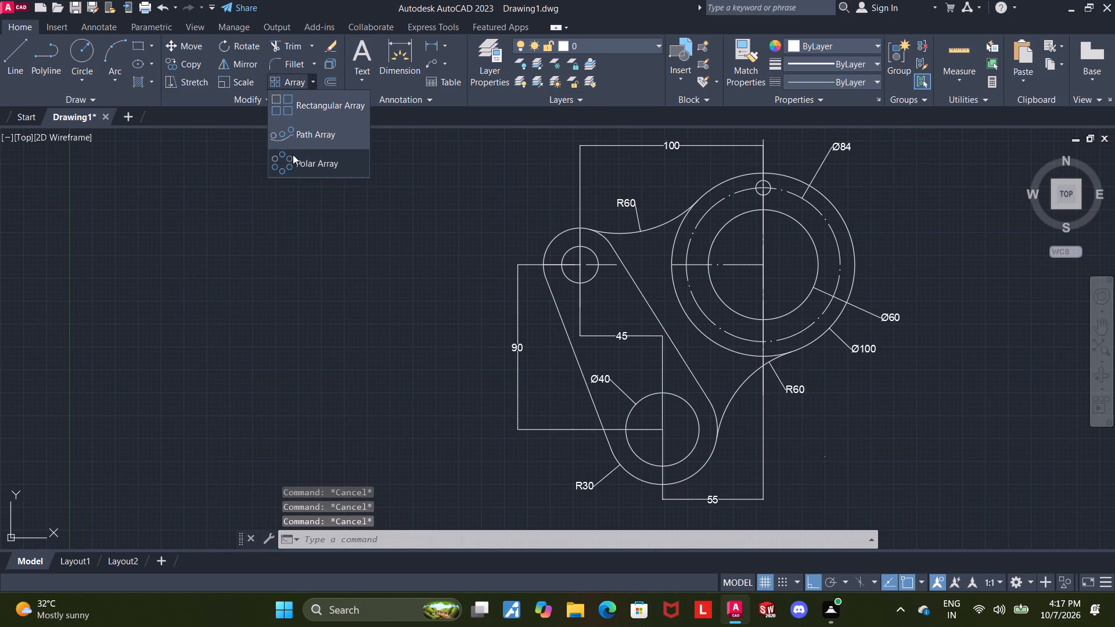
{"action": "left_click", "coordinate": [293, 154]}
{"action": "left_click", "coordinate": [769, 194]}
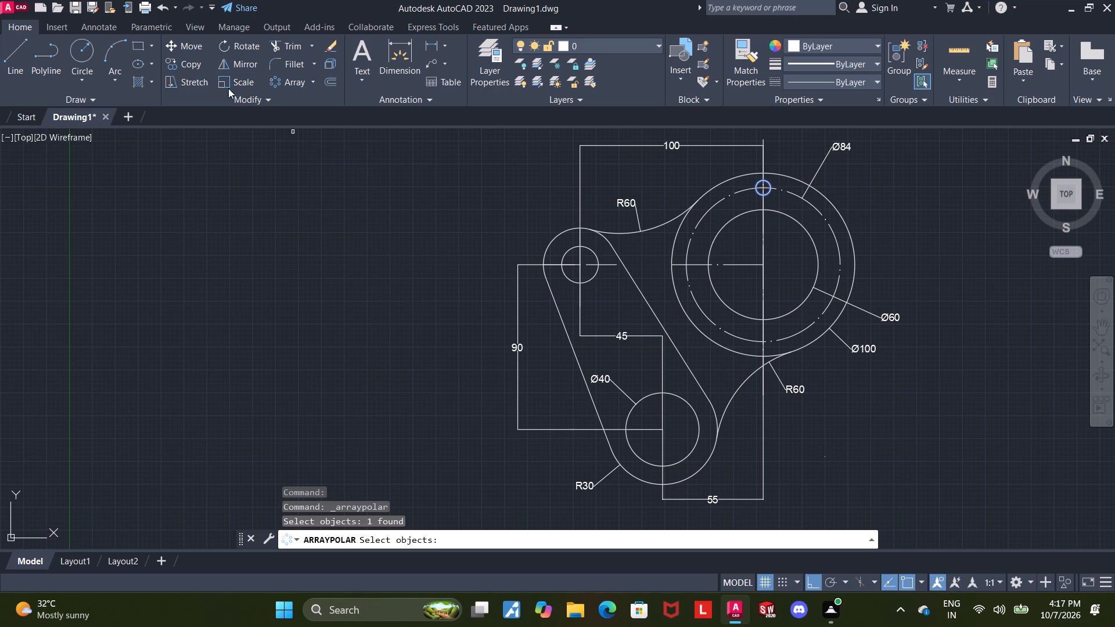
{"action": "key", "text": "Return"}
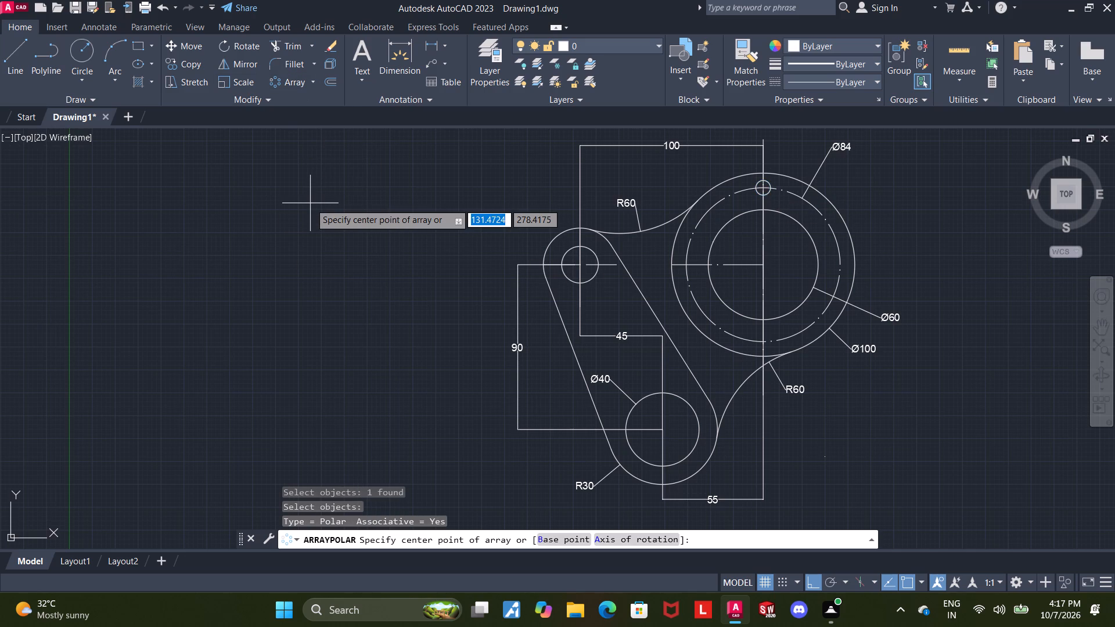
{"action": "left_click", "coordinate": [764, 265]}
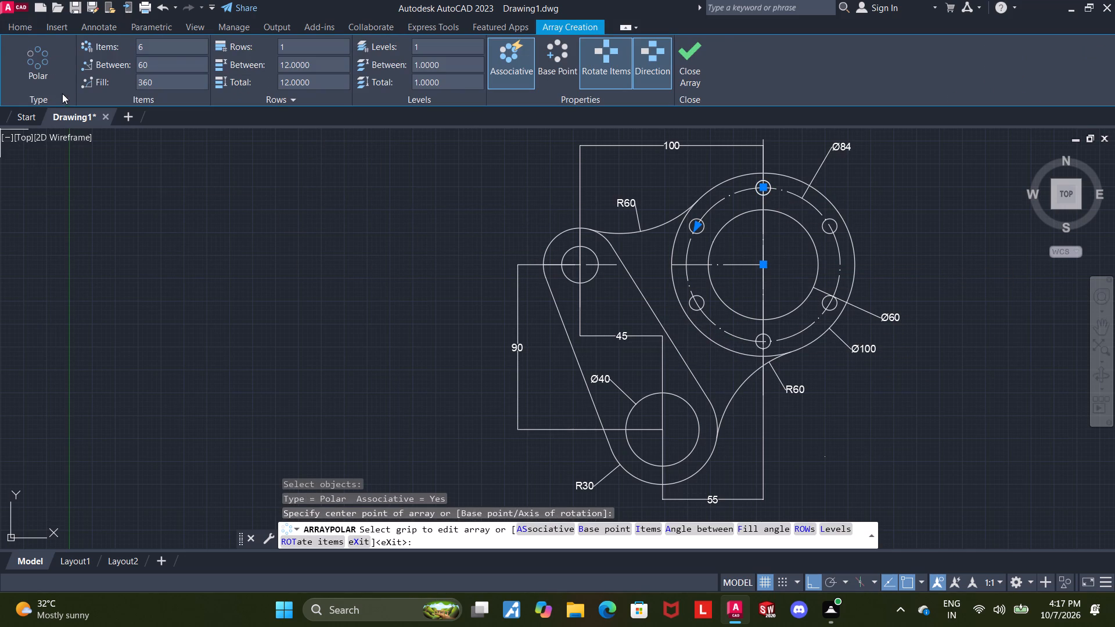
{"action": "left_click_drag", "start_coordinate": [179, 50], "coordinate": [0, 60]}
{"action": "key", "text": "4"}
{"action": "key", "text": "Return"}
{"action": "left_click", "coordinate": [686, 51]}
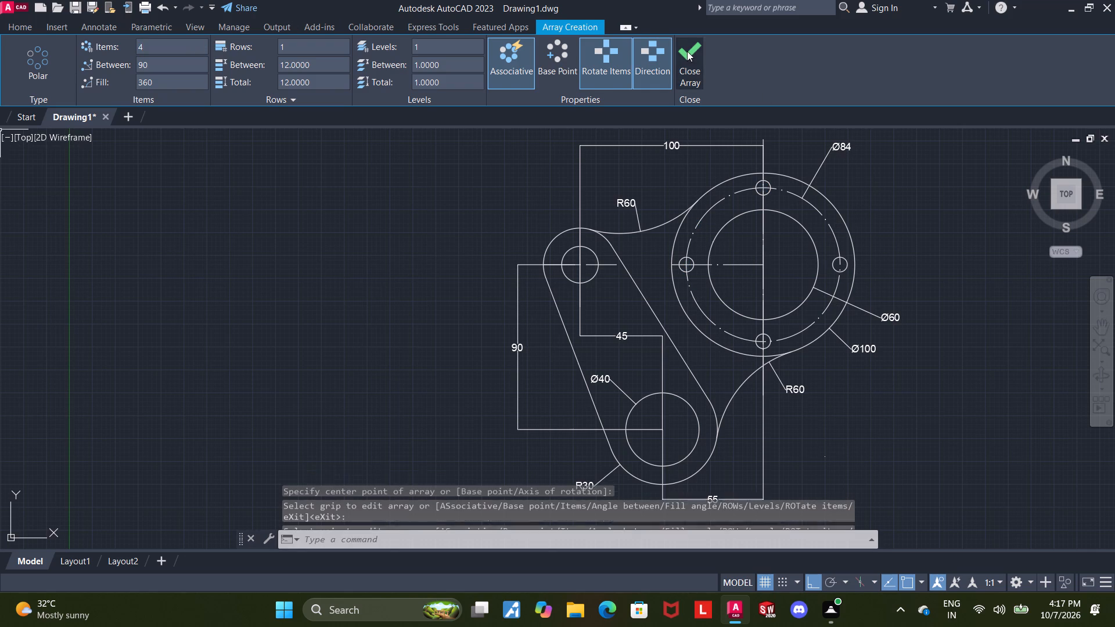
{"action": "key", "text": "Escape"}
{"action": "key", "text": "Escape"}
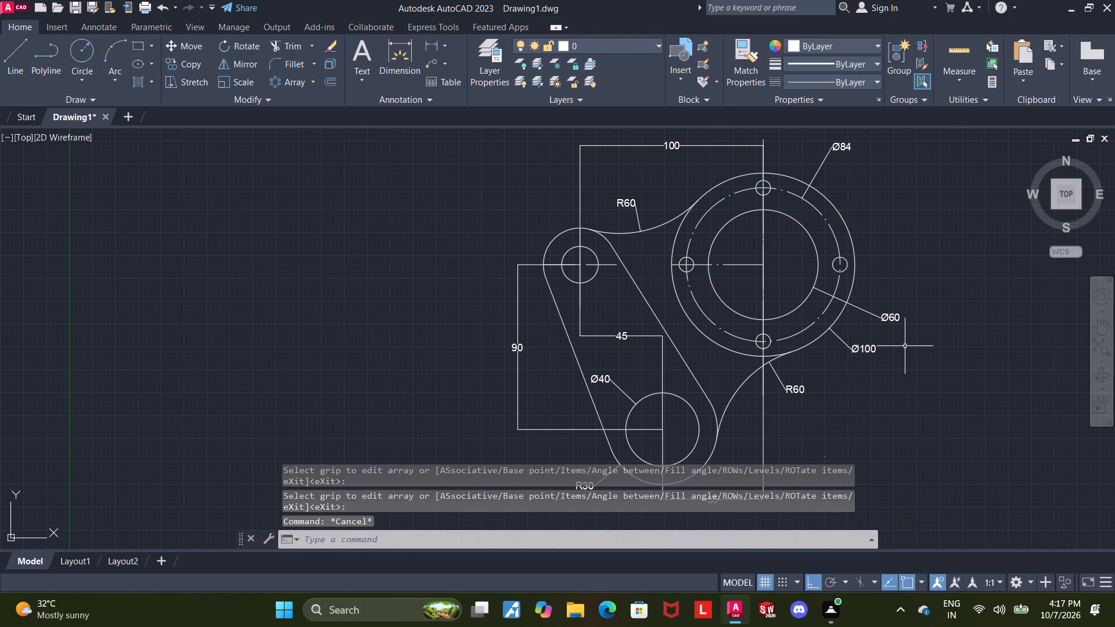
{"action": "key", "text": "Escape"}
{"action": "key", "text": "Escape"}
Add a radius dimension to the outer arc of the small upper group, placed outside the arc at its upper left.
{"action": "scroll", "coordinate": [887, 301], "scroll_direction": "down", "scroll_amount": 2}
{"action": "scroll", "coordinate": [887, 305], "scroll_direction": "up", "scroll_amount": 1}
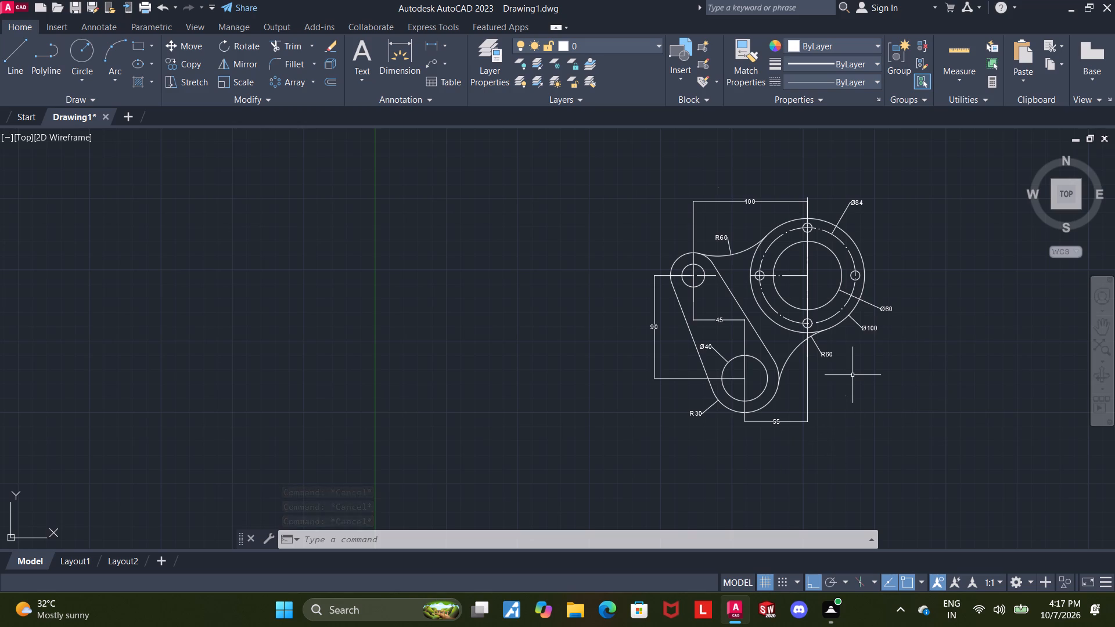
{"action": "scroll", "coordinate": [839, 384], "scroll_direction": "up", "scroll_amount": 1}
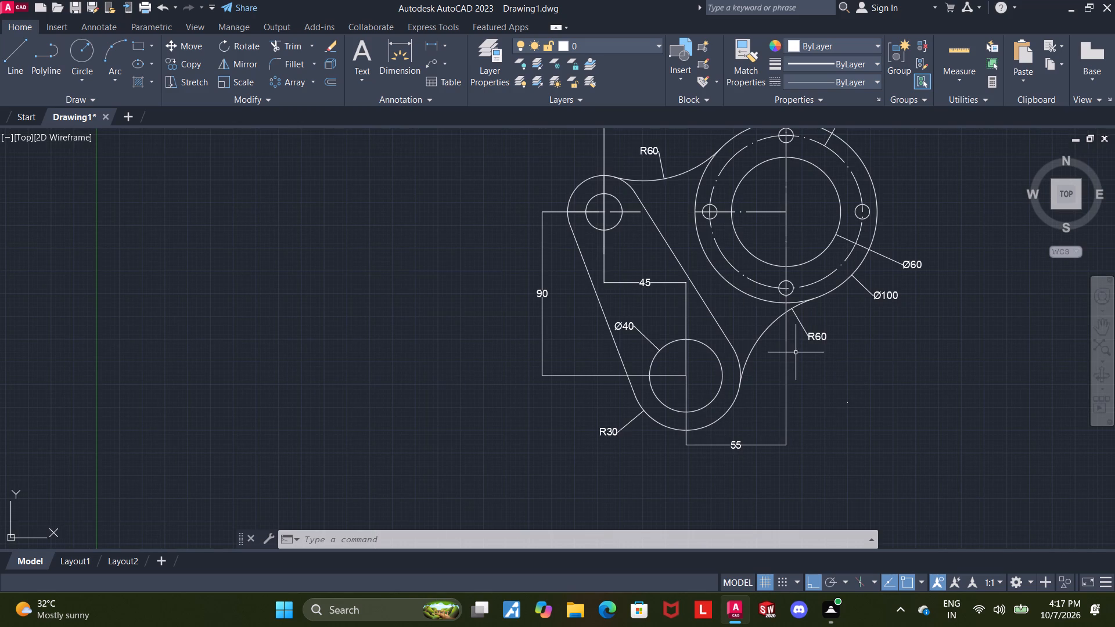
{"action": "scroll", "coordinate": [810, 403], "scroll_direction": "down", "scroll_amount": 1}
{"action": "scroll", "coordinate": [774, 328], "scroll_direction": "up", "scroll_amount": 1}
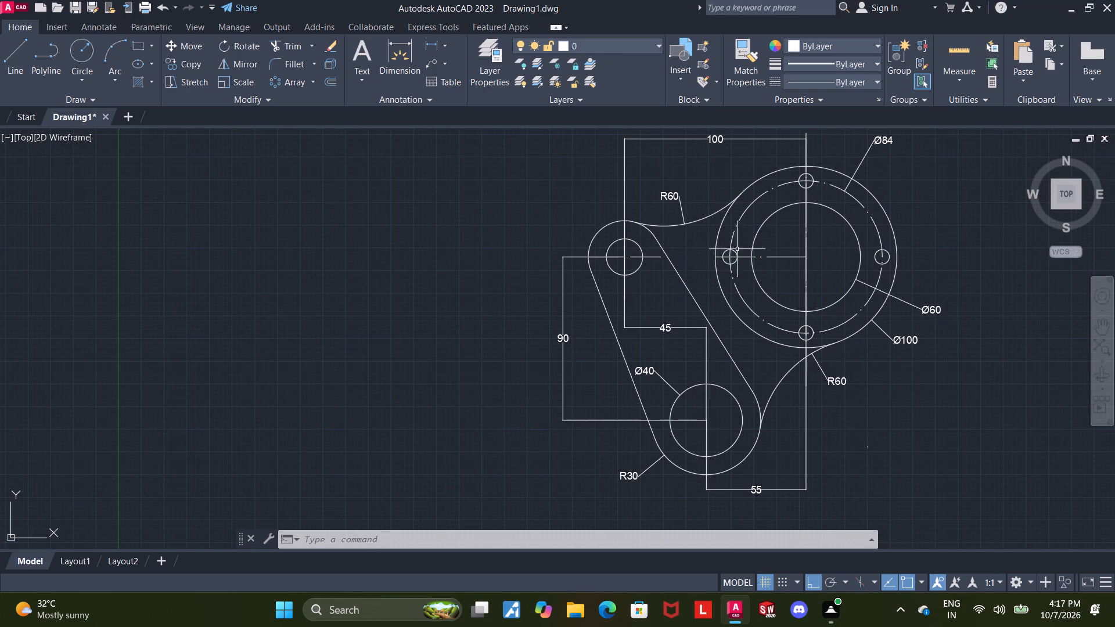
{"action": "left_click", "coordinate": [384, 60]}
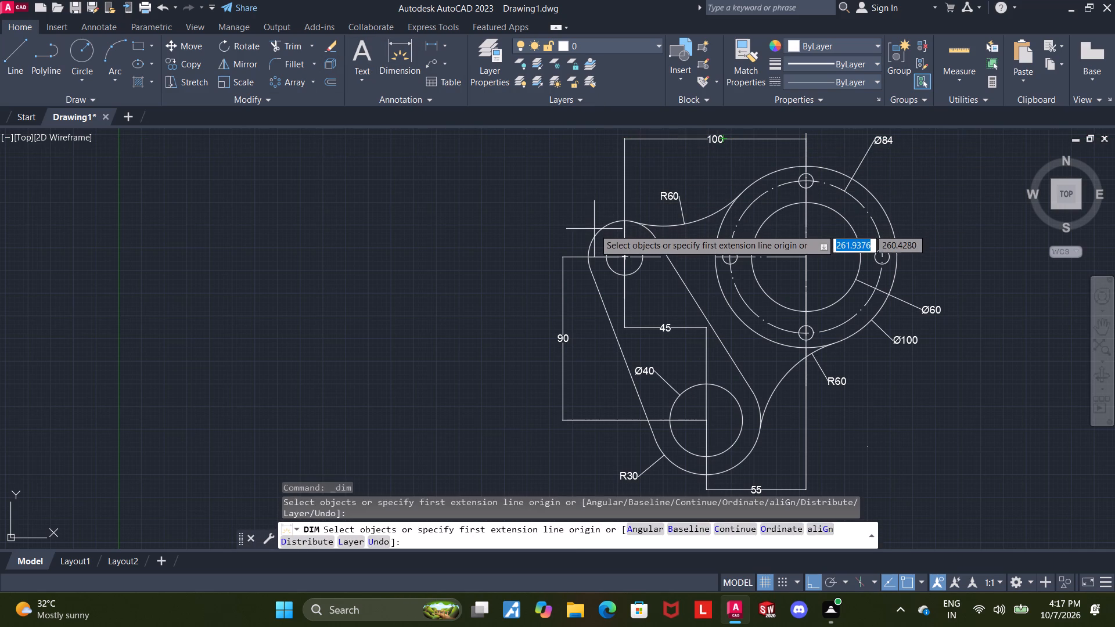
{"action": "left_click_drag", "start_coordinate": [594, 233], "coordinate": [588, 227]}
{"action": "left_click", "coordinate": [592, 207]}
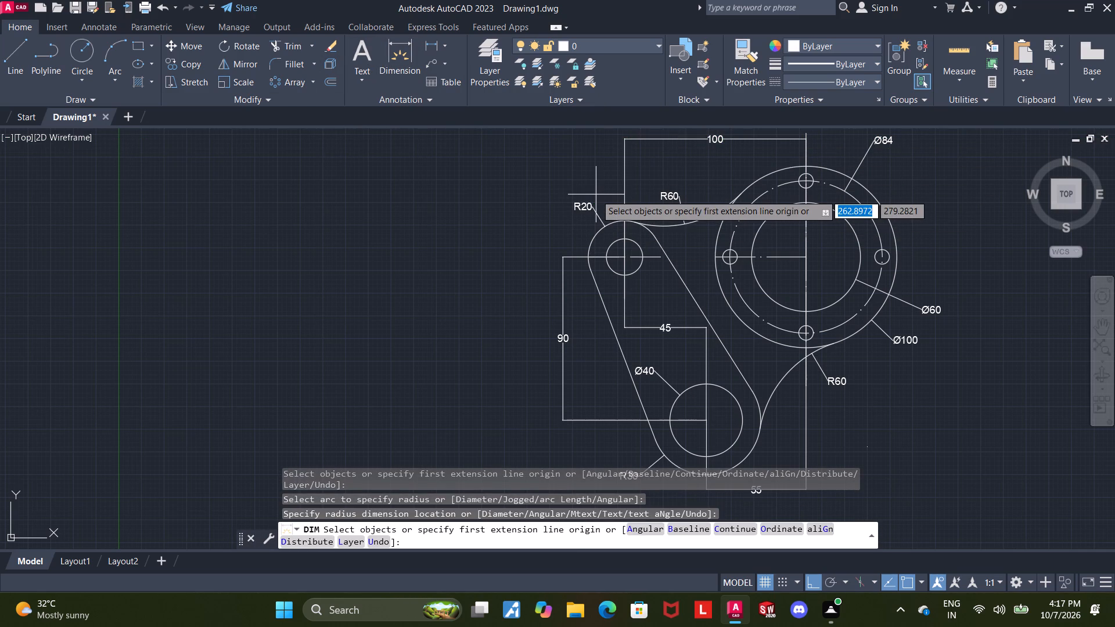
{"action": "key", "text": "Escape"}
Add a diameter dimension to the inner circle of the small upper group, placed just below the circle on its lower-right side.
{"action": "left_click", "coordinate": [383, 60]}
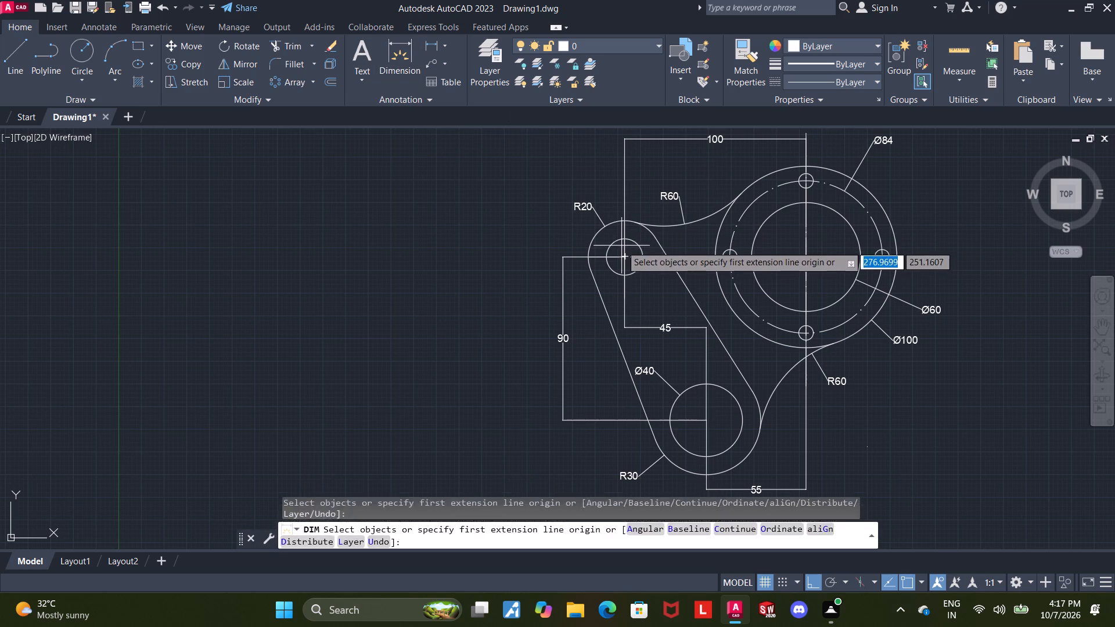
{"action": "scroll", "coordinate": [651, 245], "scroll_direction": "down", "scroll_amount": 2}
{"action": "scroll", "coordinate": [644, 263], "scroll_direction": "up", "scroll_amount": 4}
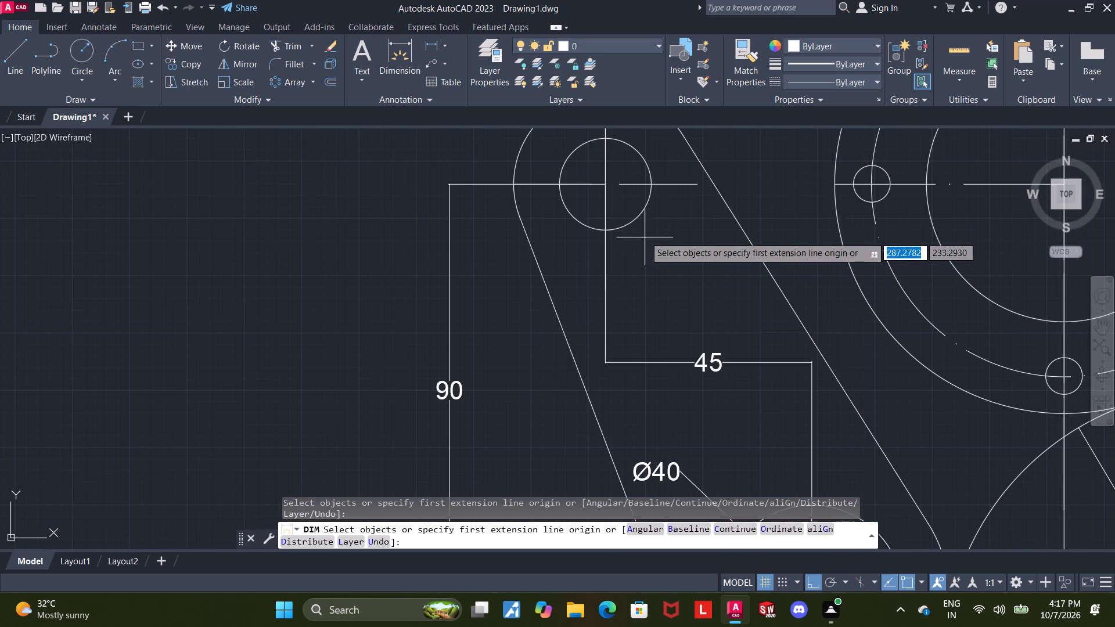
{"action": "left_click", "coordinate": [633, 223]}
{"action": "left_click", "coordinate": [648, 248]}
{"action": "key", "text": "Escape"}
{"action": "scroll", "coordinate": [630, 305], "scroll_direction": "down", "scroll_amount": 3}
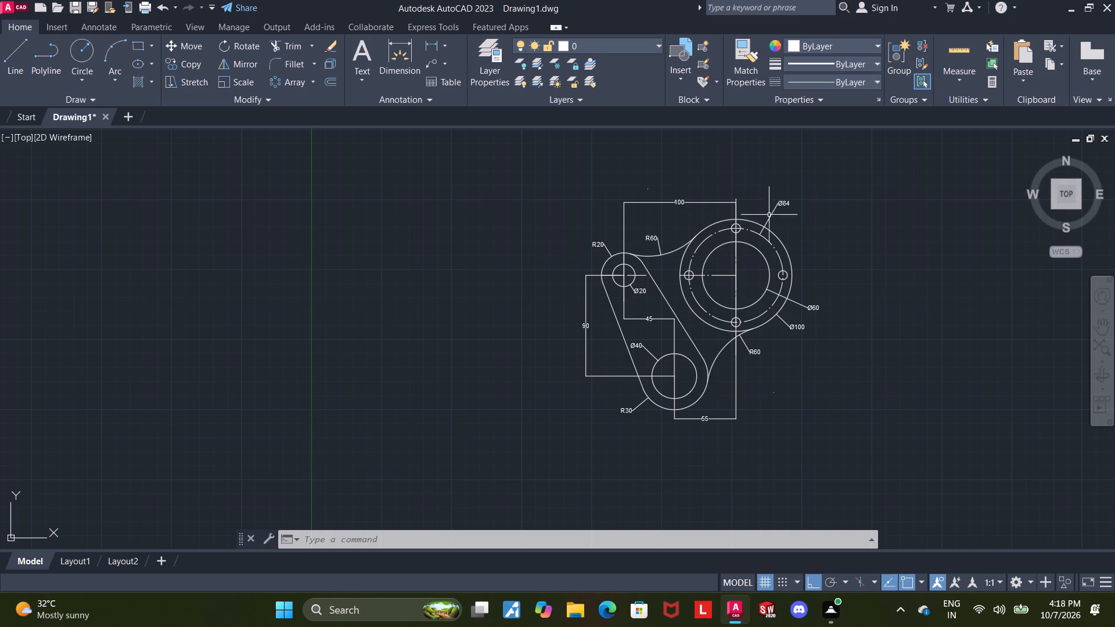
Add a diameter dimension to the bolt hole on the large circle group's right side, placed outside the outer circle at the hole's upper right.
{"action": "scroll", "coordinate": [723, 271], "scroll_direction": "down", "scroll_amount": 2}
{"action": "scroll", "coordinate": [754, 246], "scroll_direction": "up", "scroll_amount": 4}
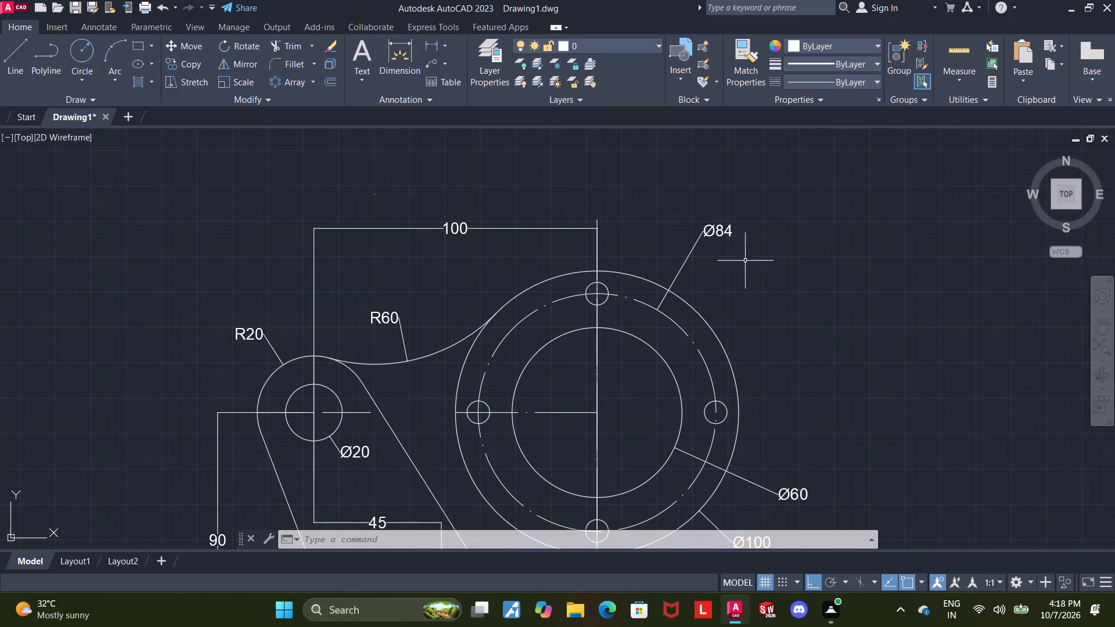
{"action": "left_click", "coordinate": [402, 48]}
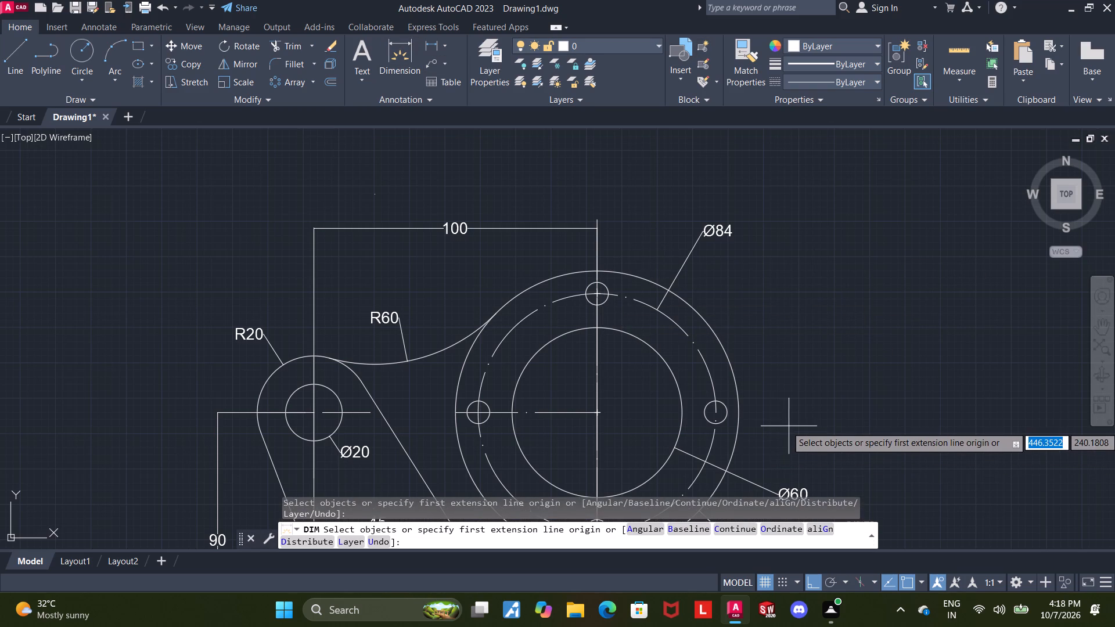
{"action": "scroll", "coordinate": [722, 405], "scroll_direction": "down", "scroll_amount": 1}
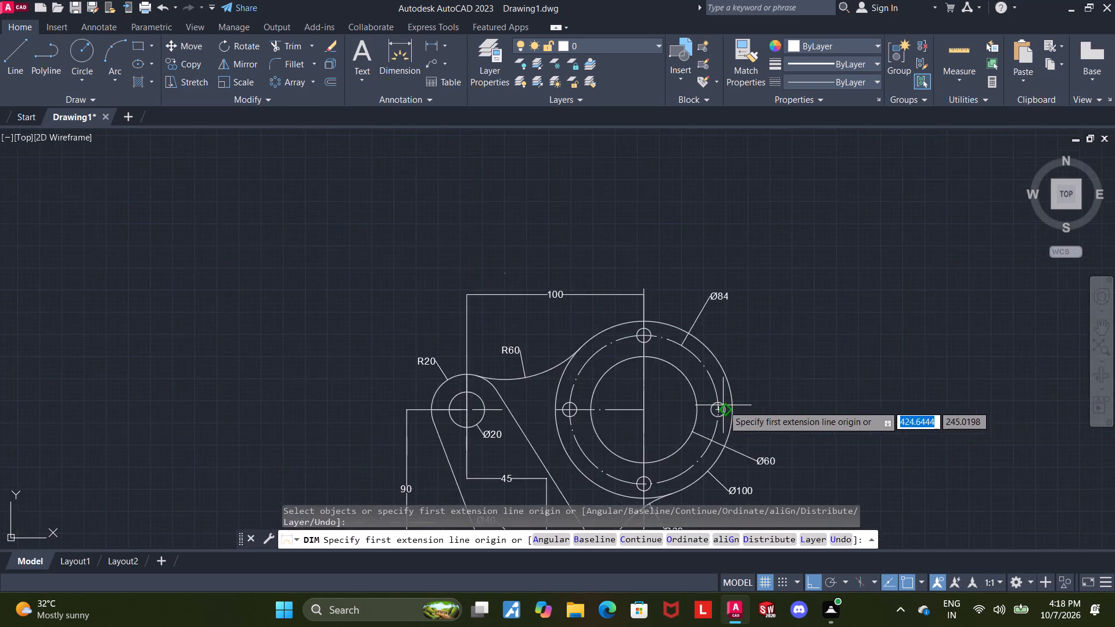
{"action": "scroll", "coordinate": [723, 405], "scroll_direction": "up", "scroll_amount": 4}
{"action": "left_click", "coordinate": [706, 412]}
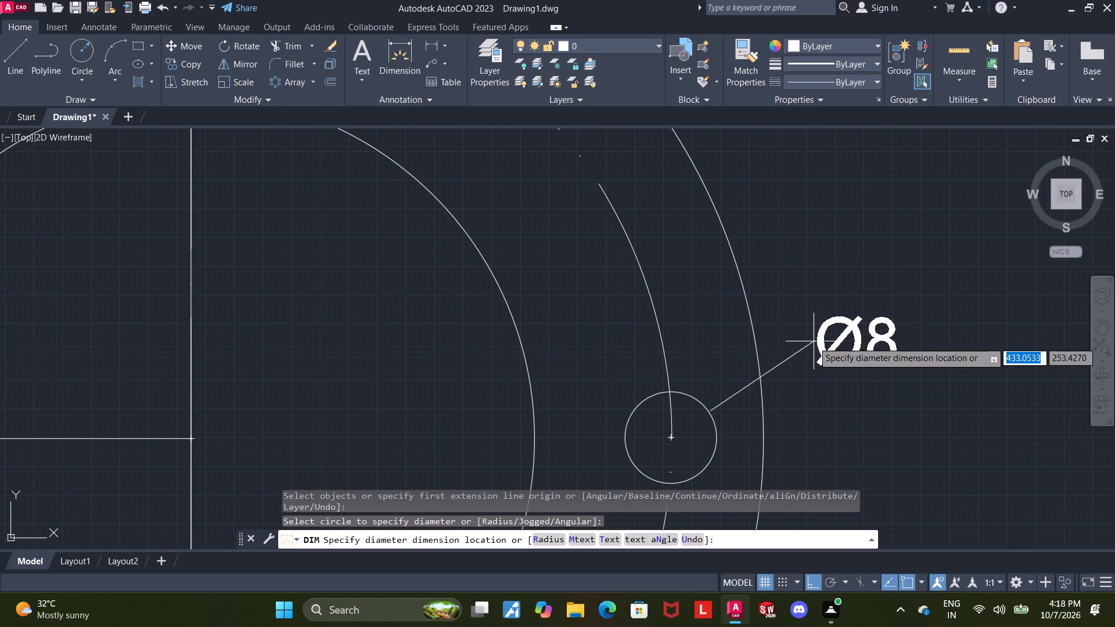
{"action": "left_click", "coordinate": [821, 313]}
{"action": "scroll", "coordinate": [826, 329], "scroll_direction": "up", "scroll_amount": 3}
{"action": "scroll", "coordinate": [828, 329], "scroll_direction": "down", "scroll_amount": 6}
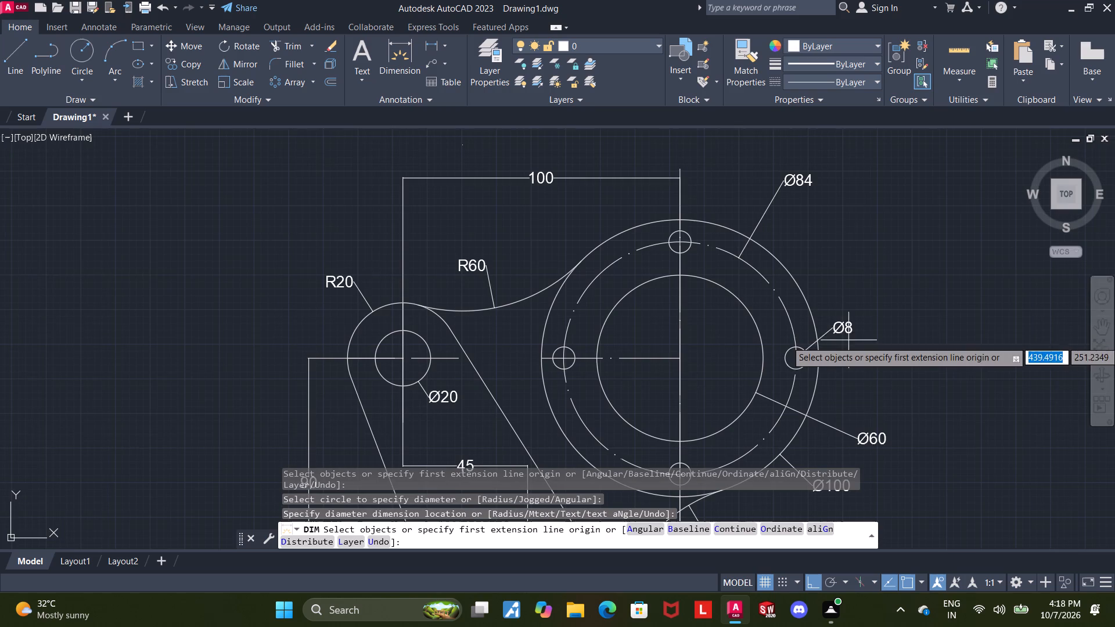
{"action": "scroll", "coordinate": [849, 367], "scroll_direction": "down", "scroll_amount": 6}
{"action": "scroll", "coordinate": [831, 387], "scroll_direction": "up", "scroll_amount": 3}
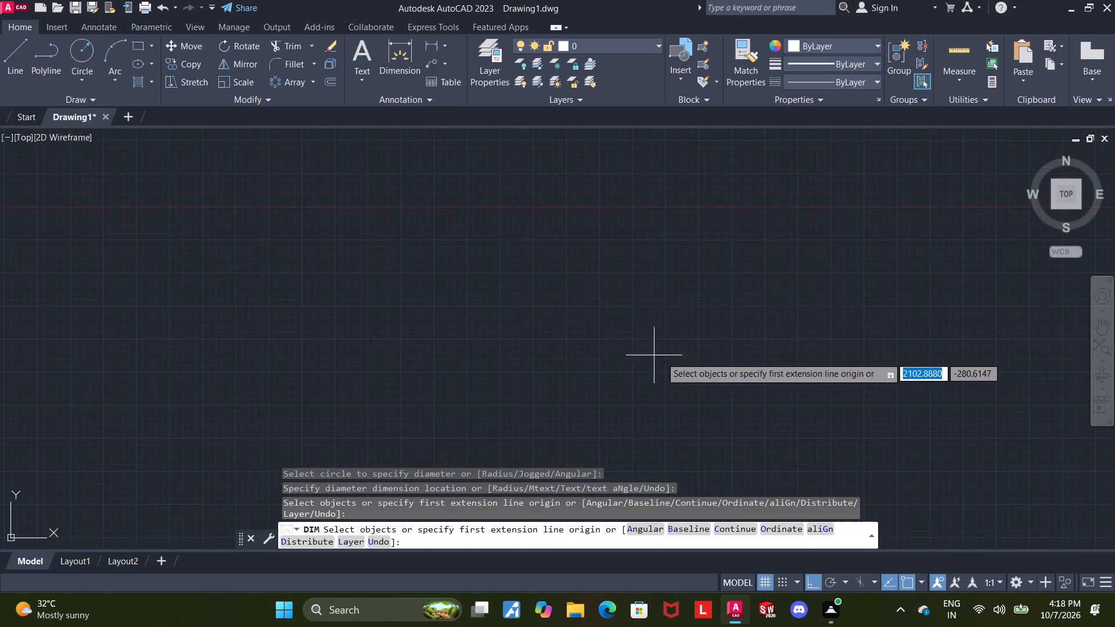
{"action": "scroll", "coordinate": [667, 359], "scroll_direction": "down", "scroll_amount": 4}
{"action": "scroll", "coordinate": [86, 194], "scroll_direction": "up", "scroll_amount": 3}
{"action": "key", "text": "Escape"}
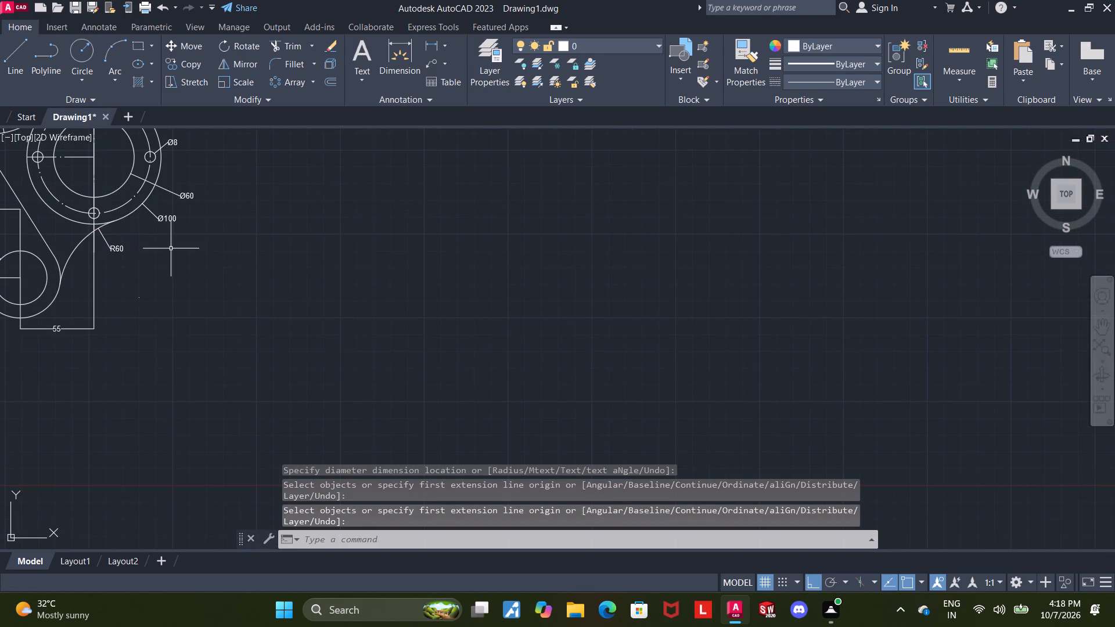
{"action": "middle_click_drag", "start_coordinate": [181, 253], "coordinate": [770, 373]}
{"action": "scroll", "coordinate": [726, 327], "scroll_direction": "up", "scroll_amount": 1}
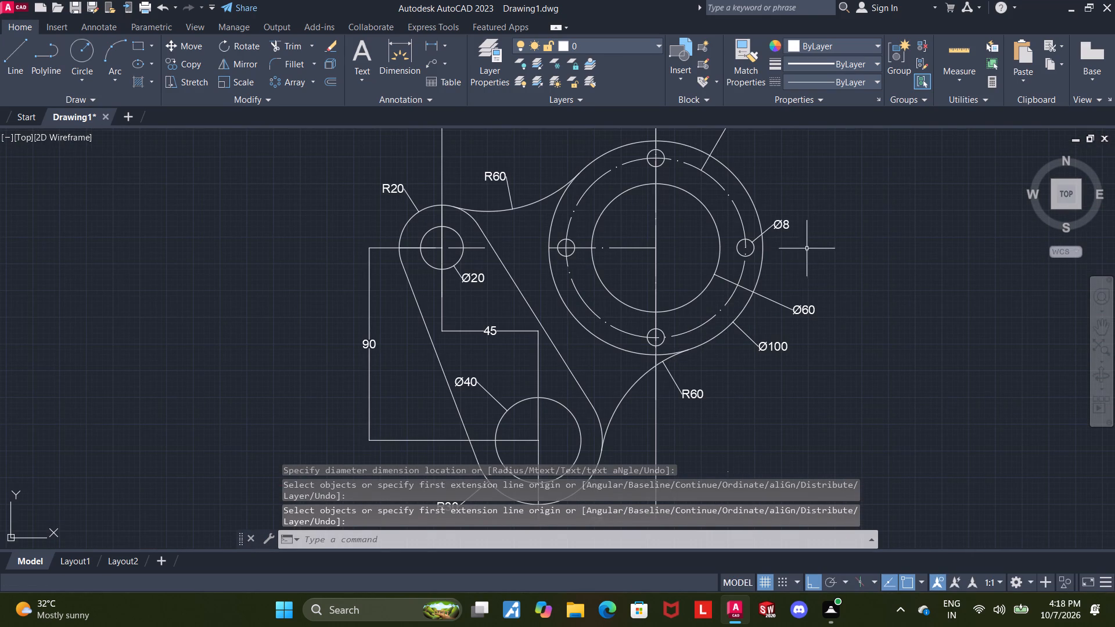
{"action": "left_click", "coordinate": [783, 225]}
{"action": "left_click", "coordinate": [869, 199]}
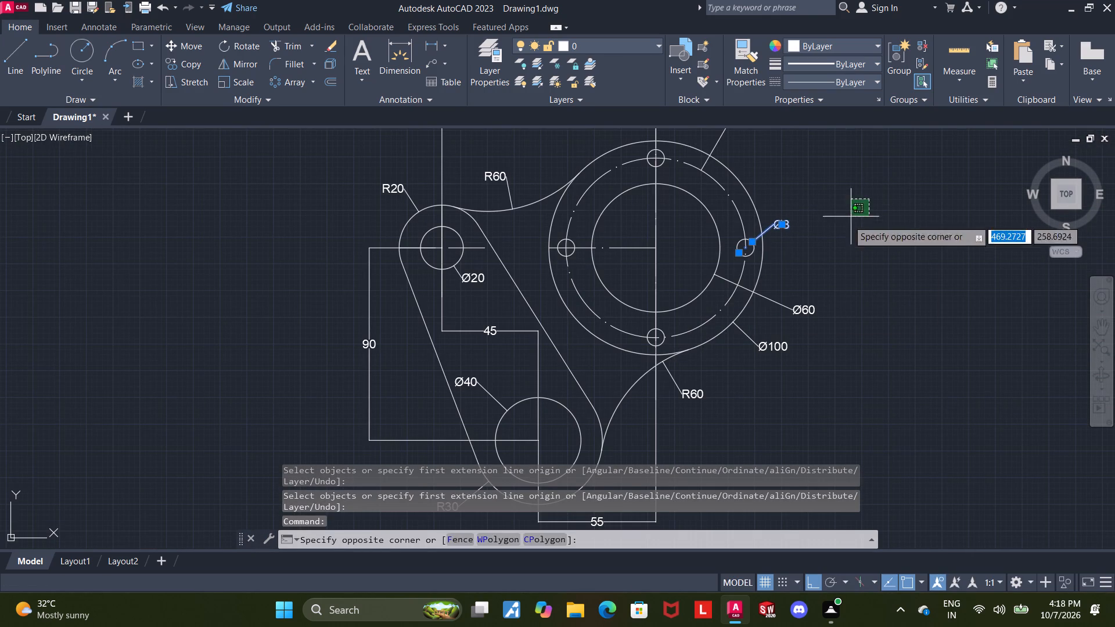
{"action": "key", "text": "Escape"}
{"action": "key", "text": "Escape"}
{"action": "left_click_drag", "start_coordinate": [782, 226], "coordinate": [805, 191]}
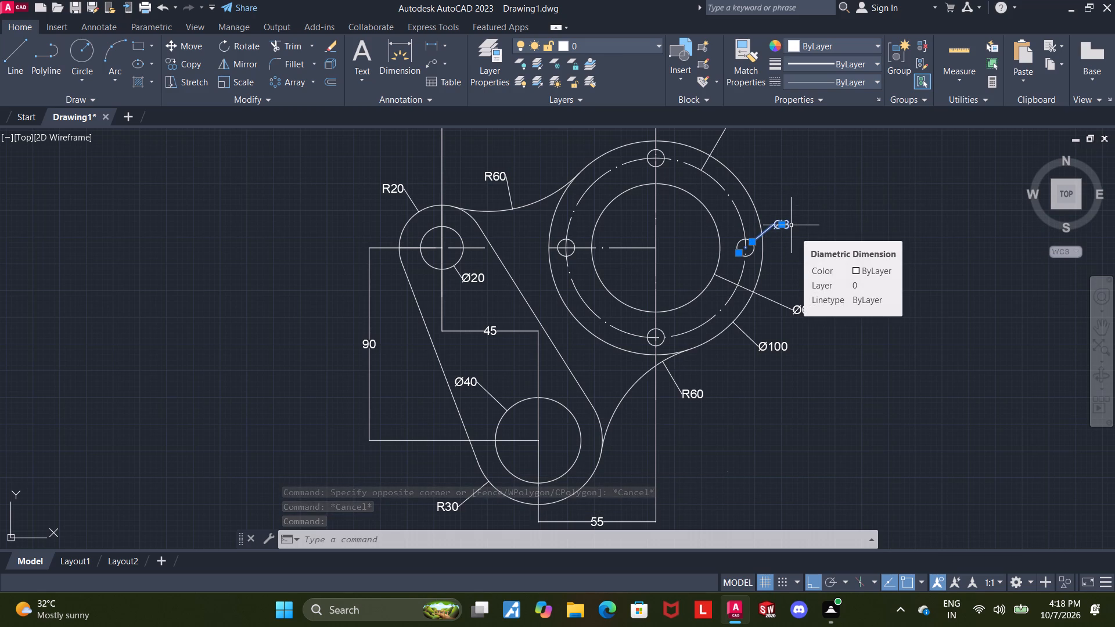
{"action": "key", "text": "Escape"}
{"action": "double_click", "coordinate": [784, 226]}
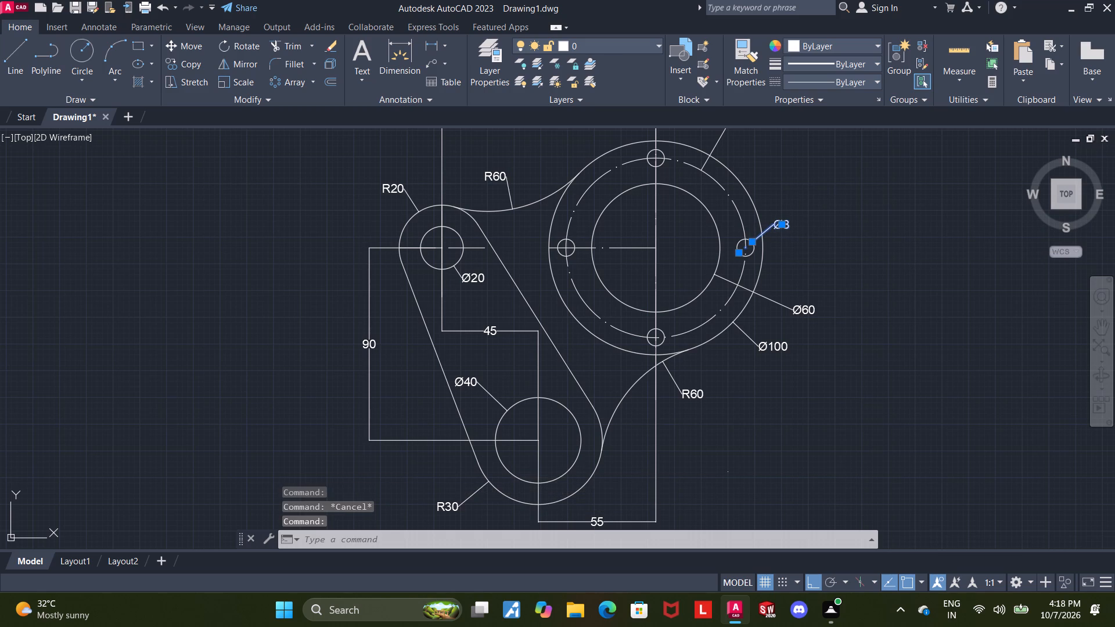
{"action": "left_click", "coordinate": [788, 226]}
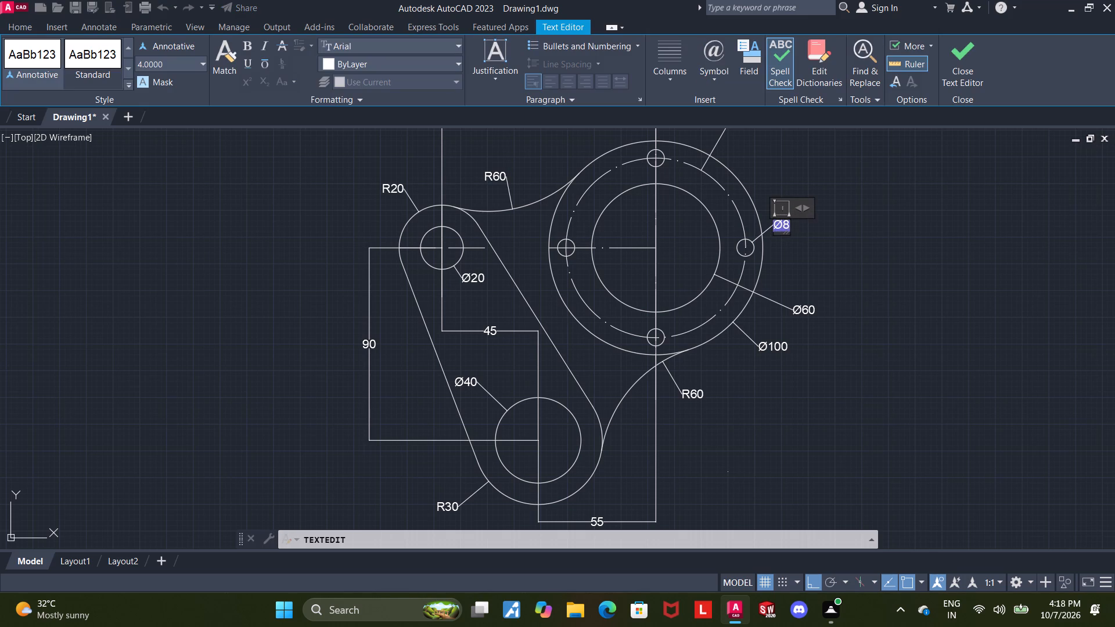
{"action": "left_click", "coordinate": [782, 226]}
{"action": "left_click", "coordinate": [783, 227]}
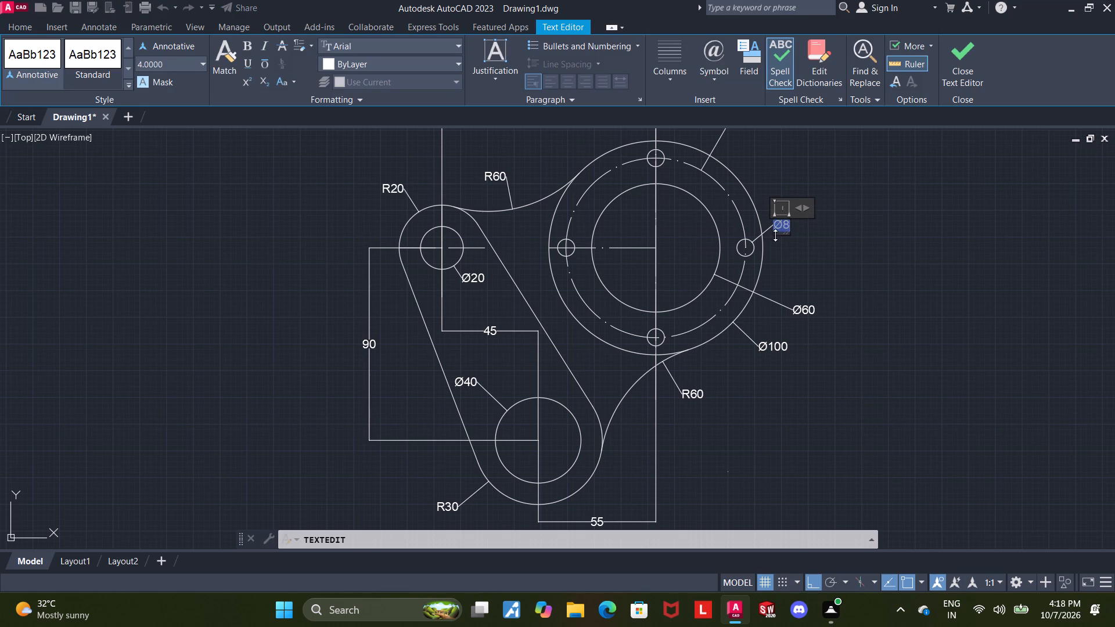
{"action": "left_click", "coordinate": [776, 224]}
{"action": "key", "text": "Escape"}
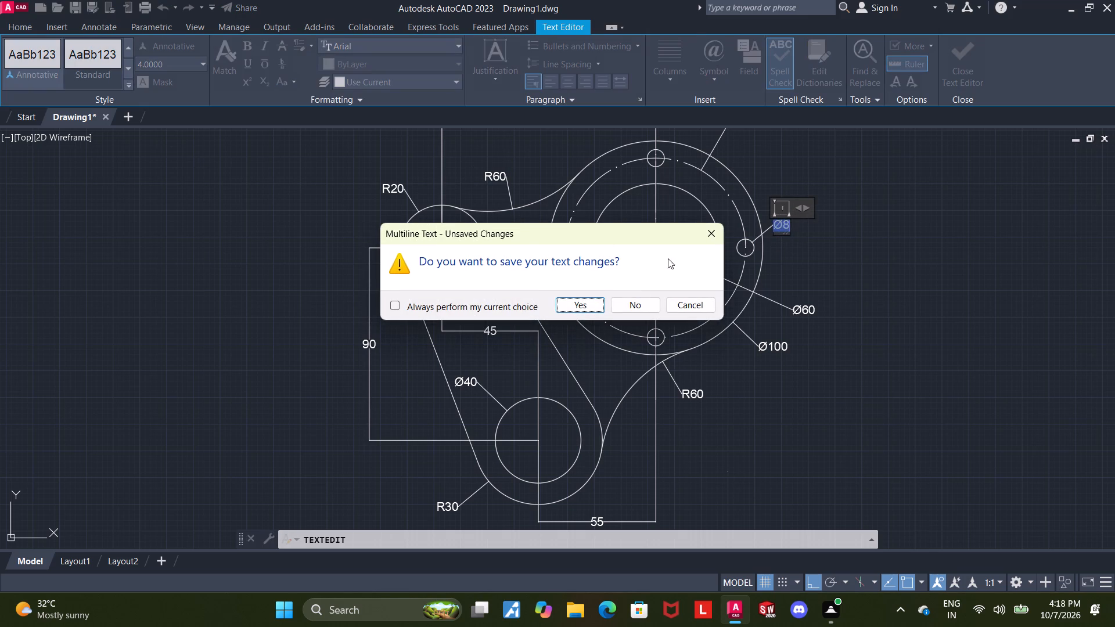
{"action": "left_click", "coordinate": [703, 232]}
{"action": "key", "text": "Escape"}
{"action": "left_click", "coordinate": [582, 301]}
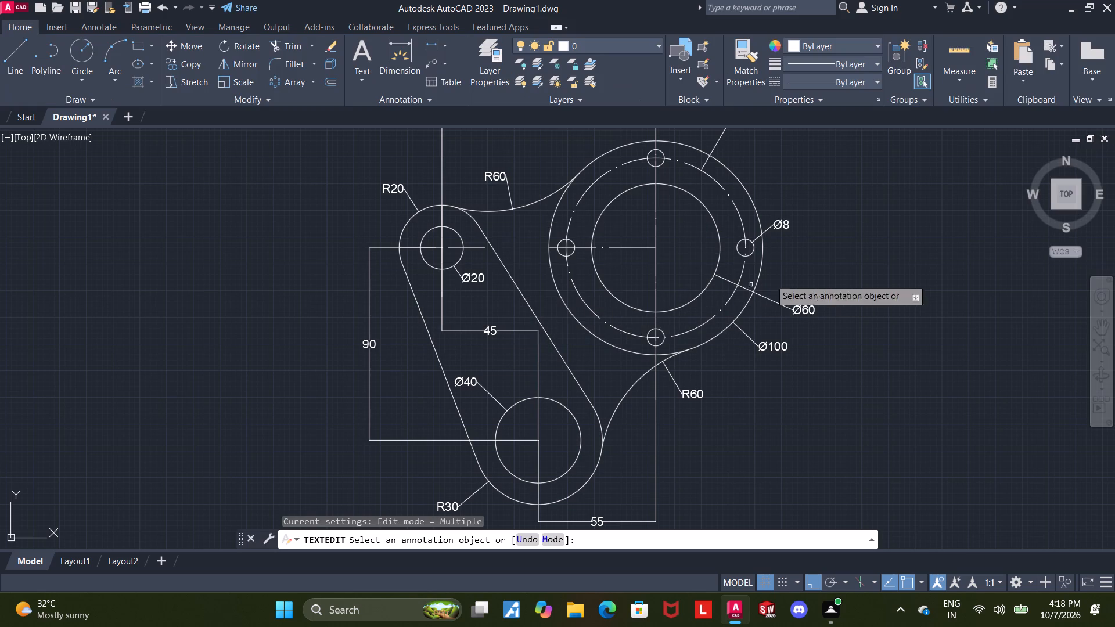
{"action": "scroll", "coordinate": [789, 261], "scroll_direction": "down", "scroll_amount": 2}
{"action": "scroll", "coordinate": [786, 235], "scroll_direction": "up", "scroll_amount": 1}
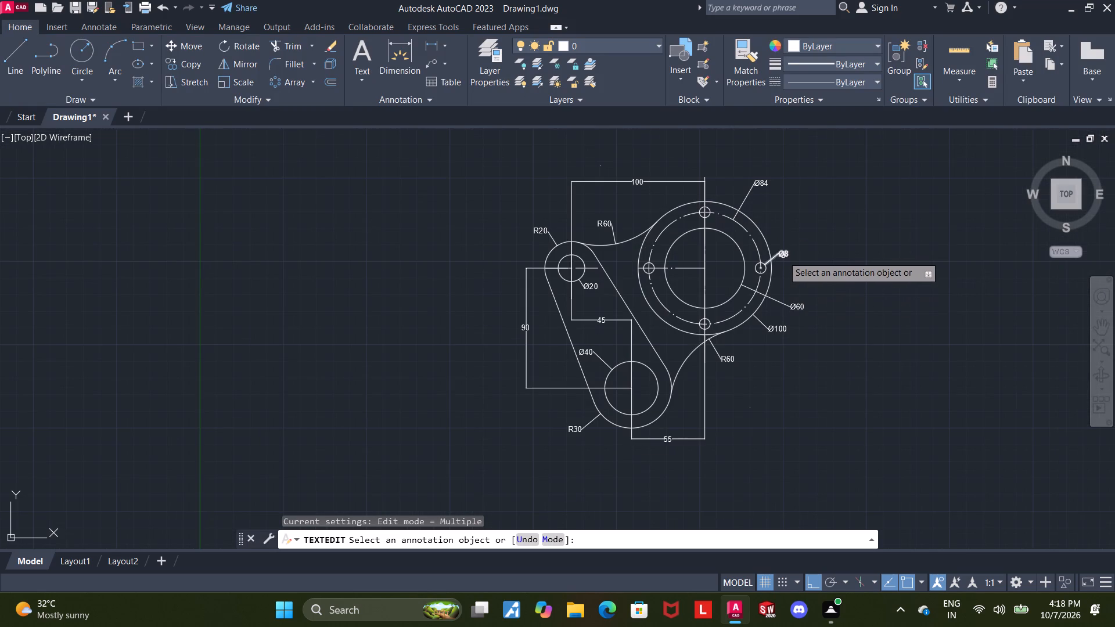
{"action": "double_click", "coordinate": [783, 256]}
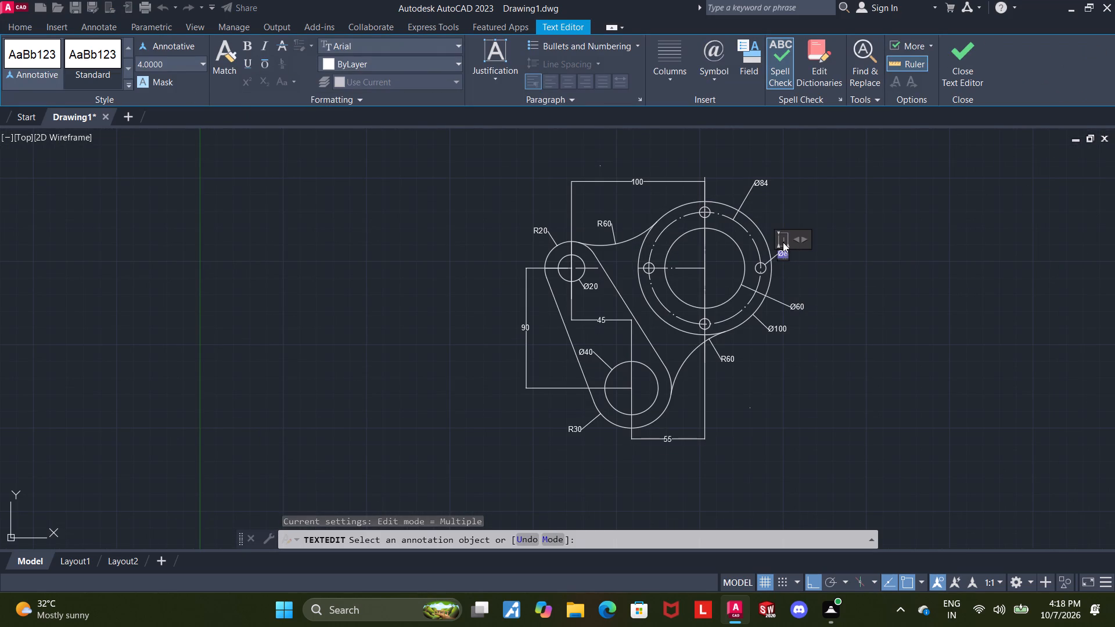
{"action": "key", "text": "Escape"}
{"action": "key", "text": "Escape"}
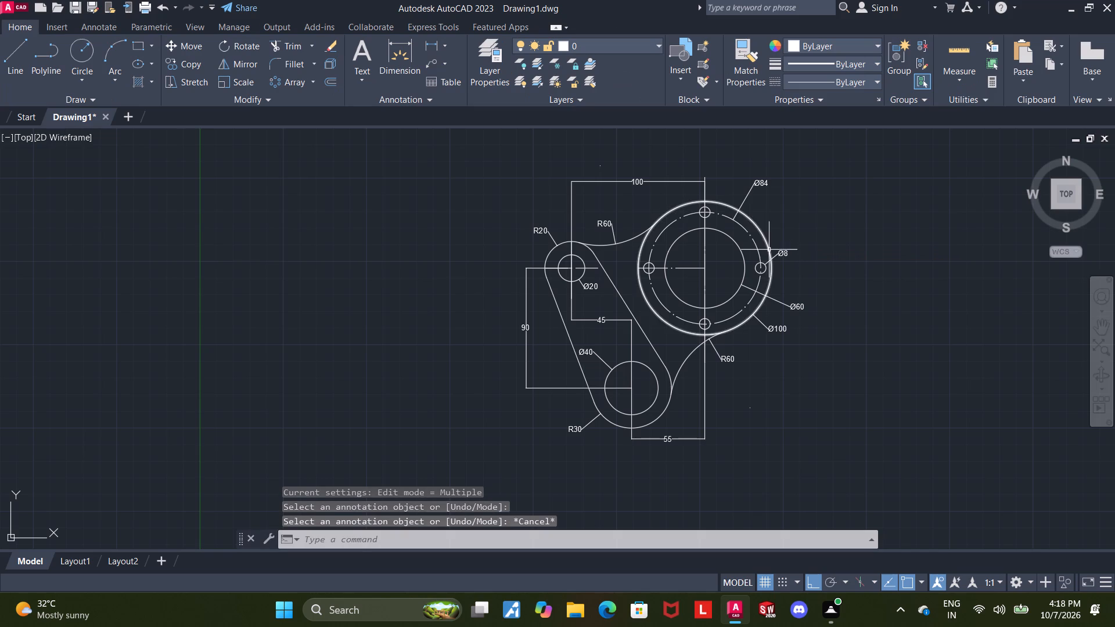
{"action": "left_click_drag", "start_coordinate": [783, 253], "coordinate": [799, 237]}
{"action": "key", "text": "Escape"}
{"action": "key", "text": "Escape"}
Move the lower R60 dimension text down, just right of the vertical extension line and level with the lower circles' center.
{"action": "scroll", "coordinate": [786, 260], "scroll_direction": "up", "scroll_amount": 2}
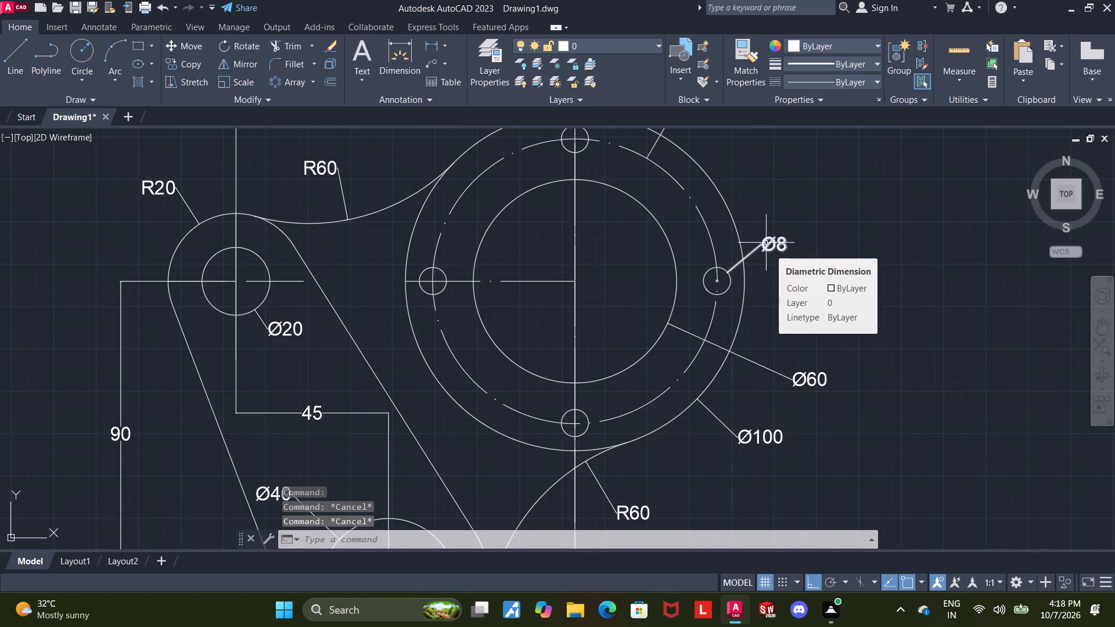
{"action": "scroll", "coordinate": [766, 243], "scroll_direction": "down", "scroll_amount": 2}
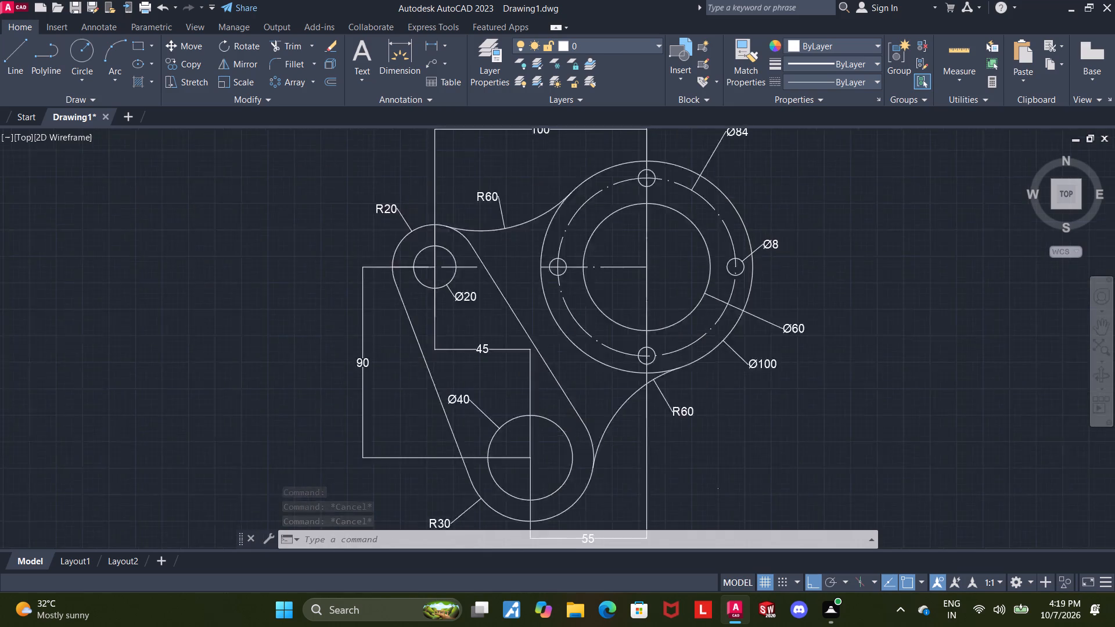
{"action": "scroll", "coordinate": [766, 243], "scroll_direction": "down", "scroll_amount": 1}
{"action": "scroll", "coordinate": [733, 276], "scroll_direction": "up", "scroll_amount": 1}
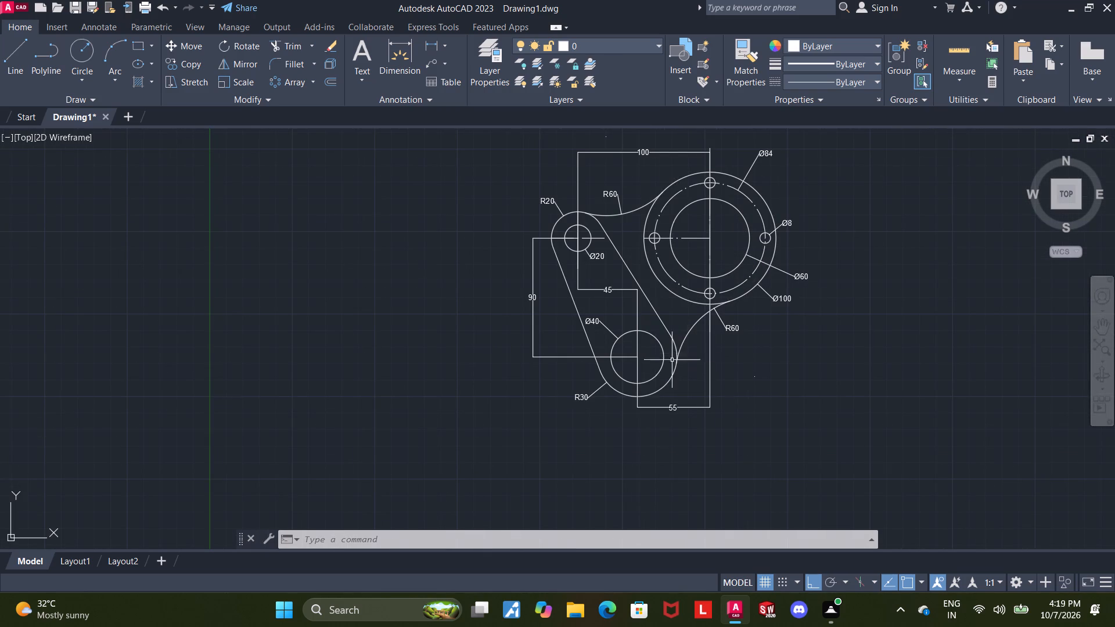
{"action": "left_click_drag", "start_coordinate": [735, 327], "coordinate": [704, 366]}
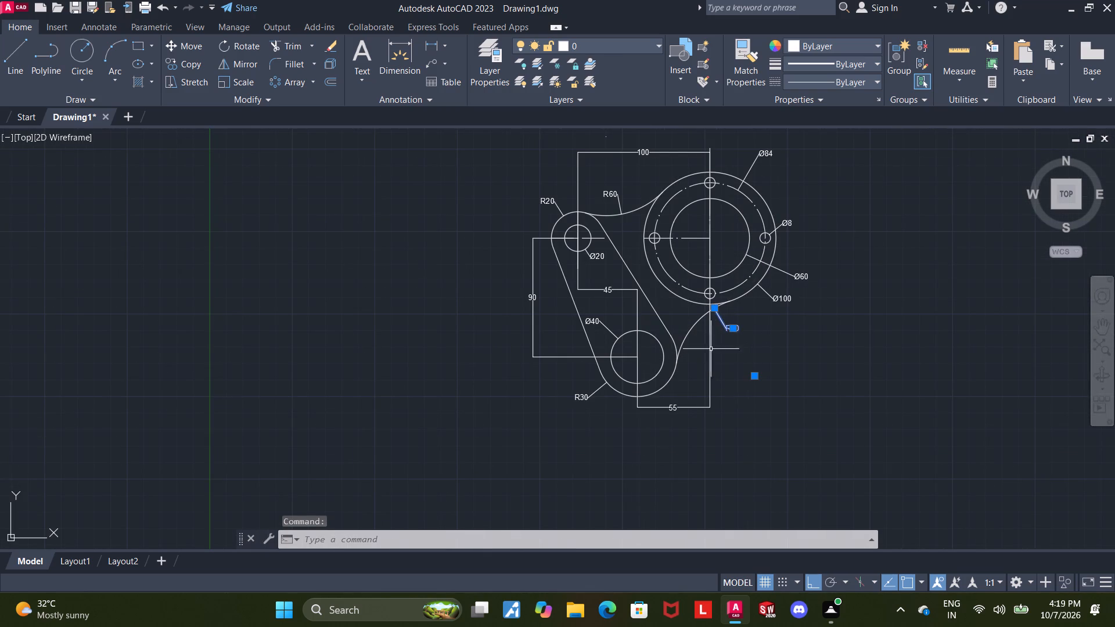
{"action": "left_click_drag", "start_coordinate": [733, 330], "coordinate": [713, 358]}
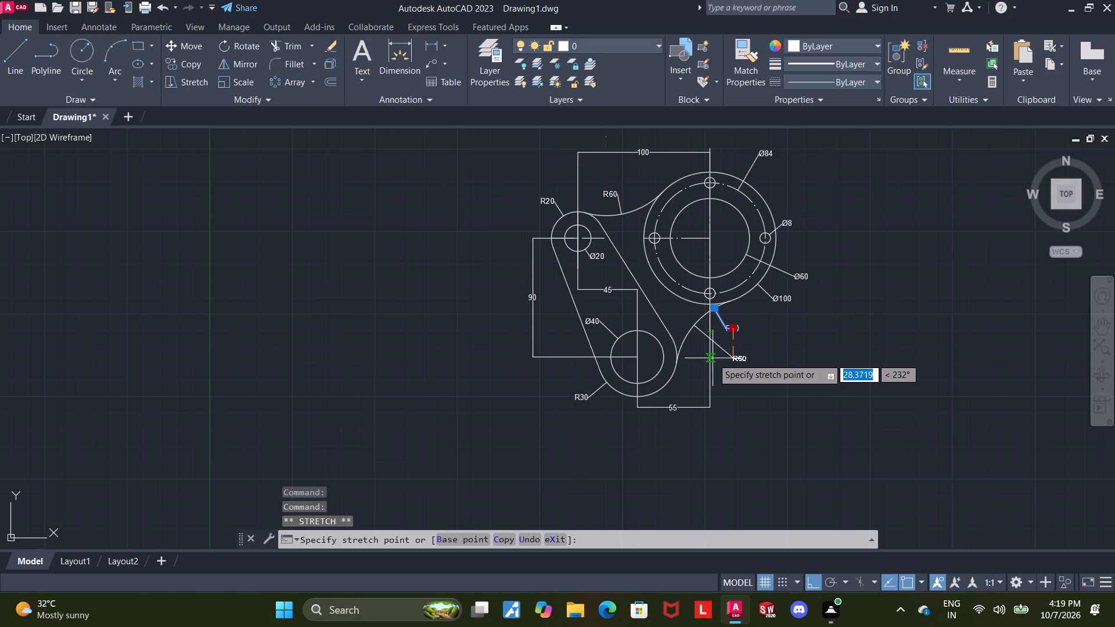
{"action": "left_click_drag", "start_coordinate": [713, 358], "coordinate": [713, 357]}
{"action": "left_click", "coordinate": [717, 361]}
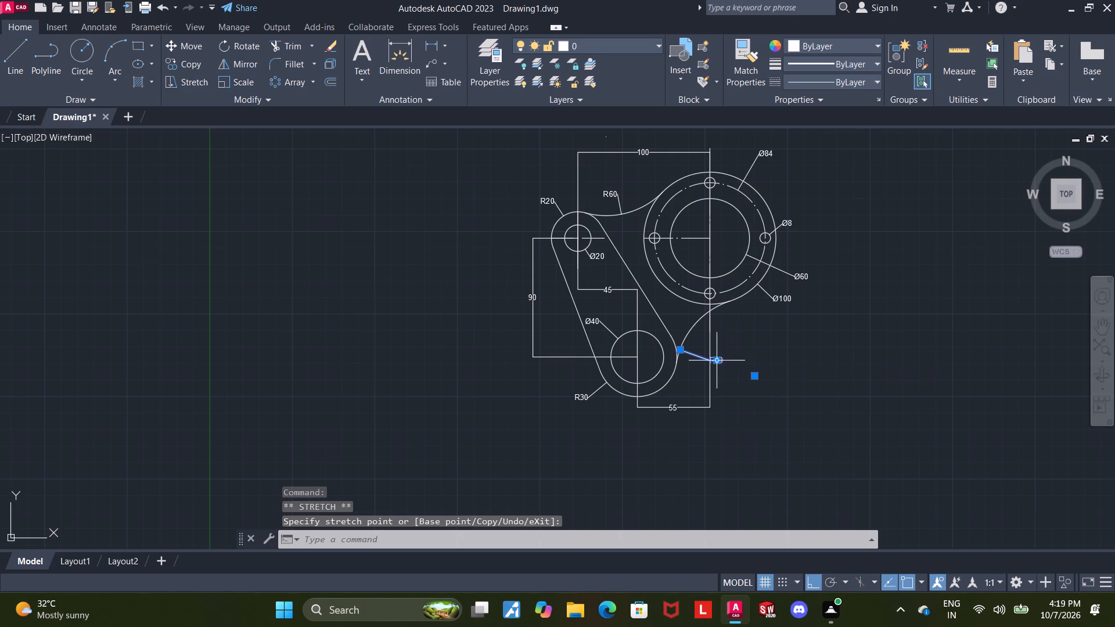
{"action": "left_click_drag", "start_coordinate": [718, 363], "coordinate": [720, 349]}
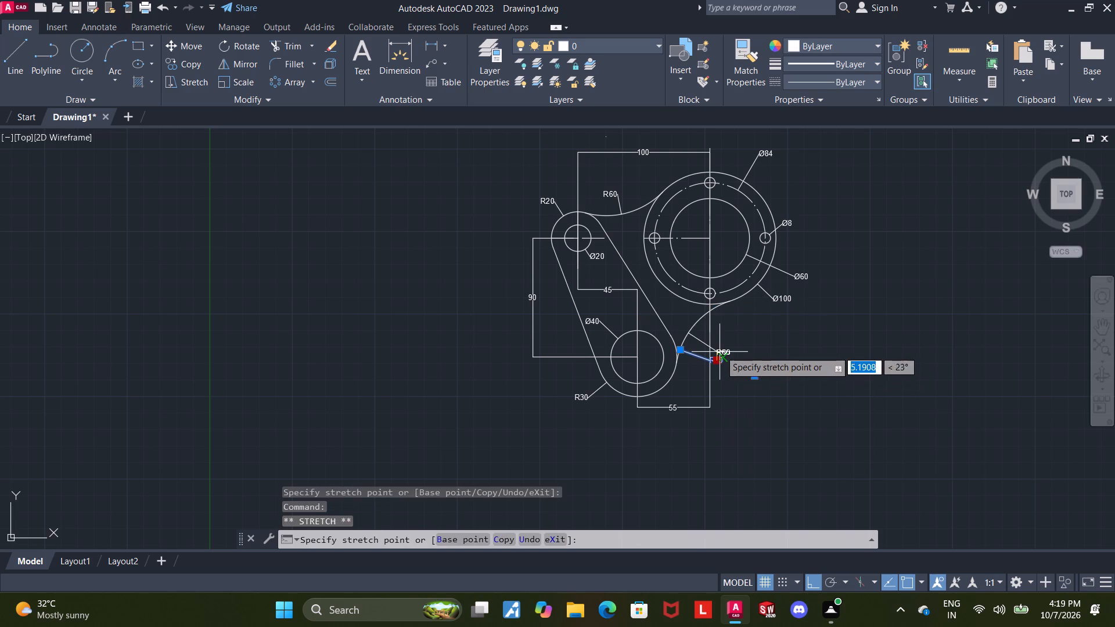
{"action": "left_click_drag", "start_coordinate": [720, 349], "coordinate": [720, 349]}
{"action": "left_click", "coordinate": [720, 349]}
{"action": "key", "text": "Escape"}
{"action": "key", "text": "Escape"}
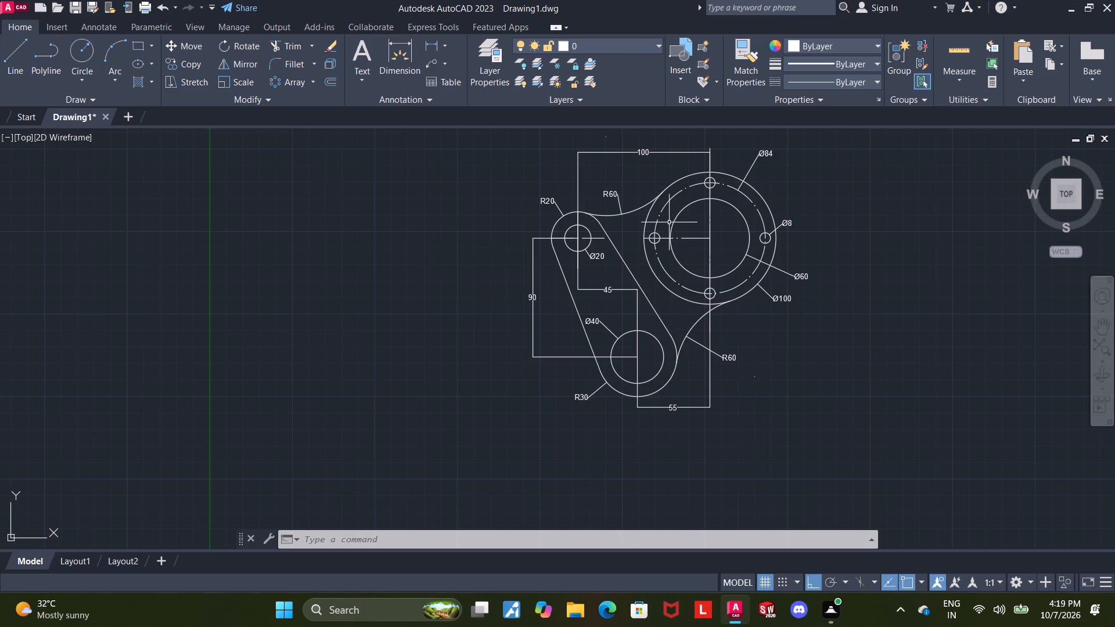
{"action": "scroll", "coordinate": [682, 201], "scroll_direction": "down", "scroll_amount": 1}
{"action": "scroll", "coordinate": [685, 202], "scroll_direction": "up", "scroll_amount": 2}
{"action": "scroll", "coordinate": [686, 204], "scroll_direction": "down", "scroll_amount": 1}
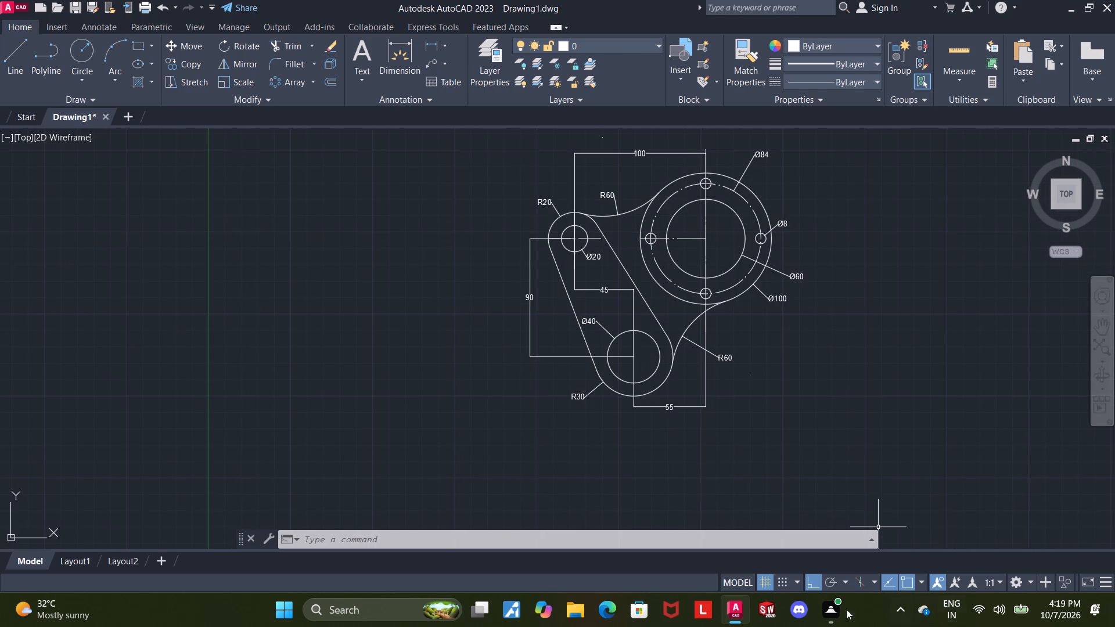
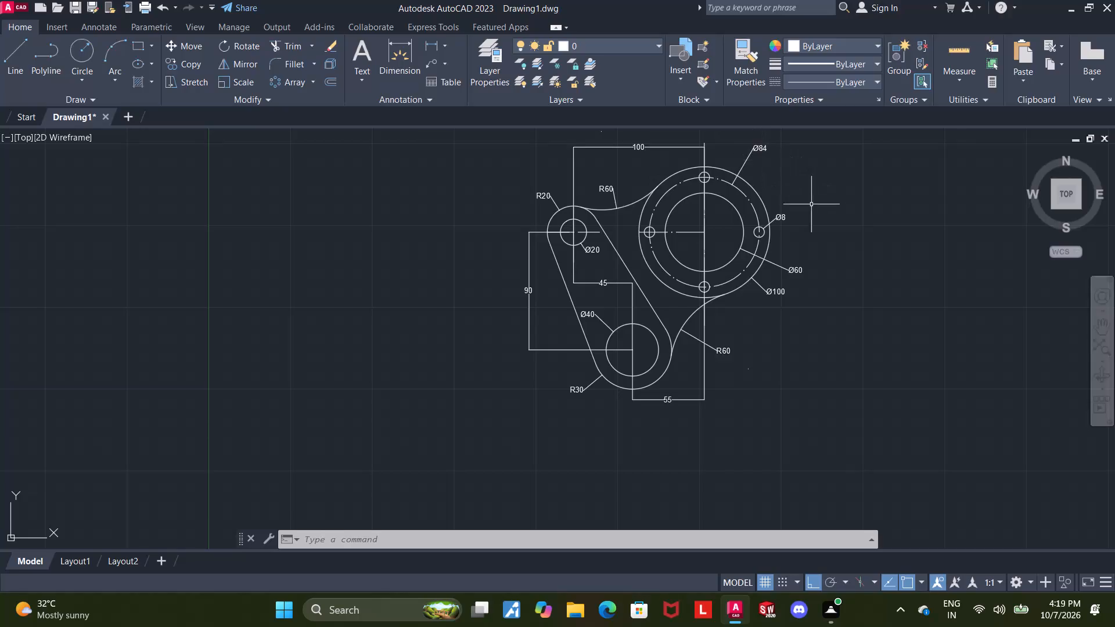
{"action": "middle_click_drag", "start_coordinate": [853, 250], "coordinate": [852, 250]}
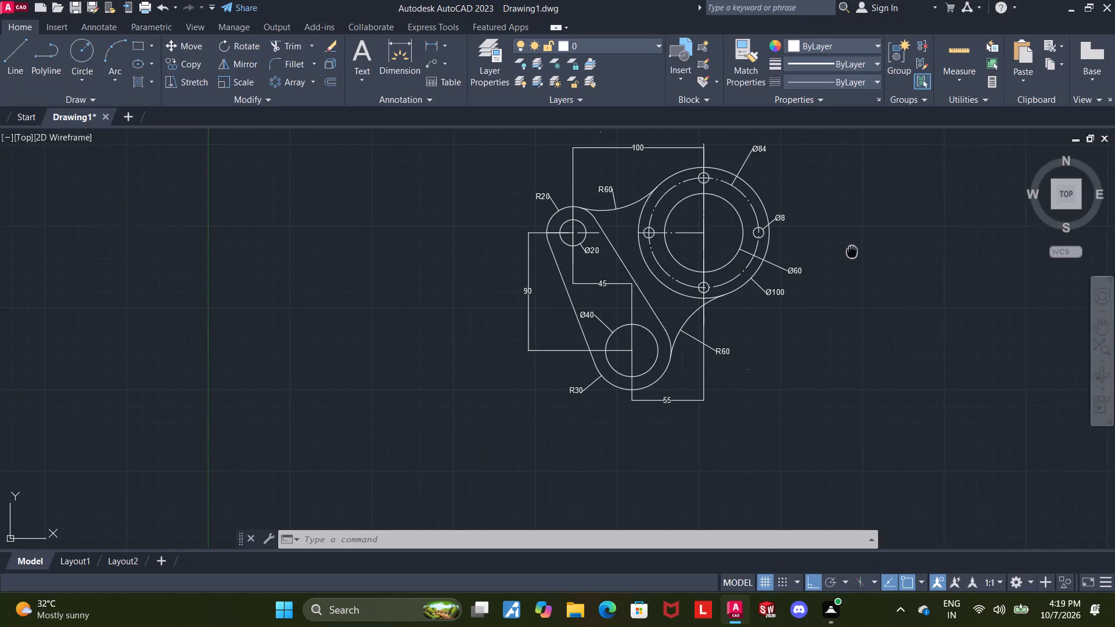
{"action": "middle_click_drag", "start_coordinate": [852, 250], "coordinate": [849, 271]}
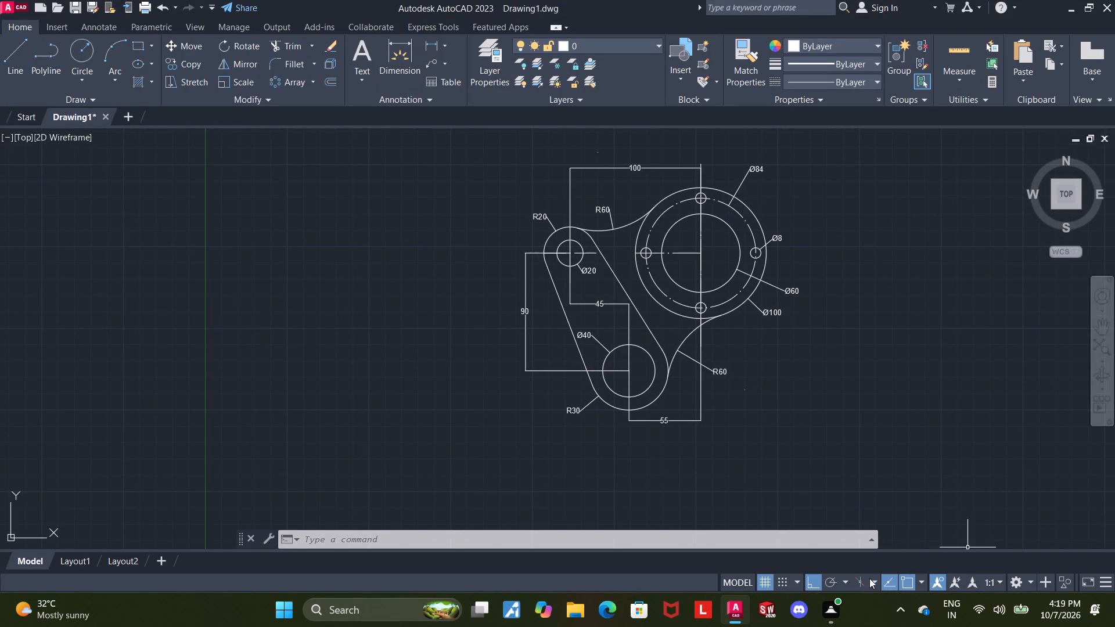
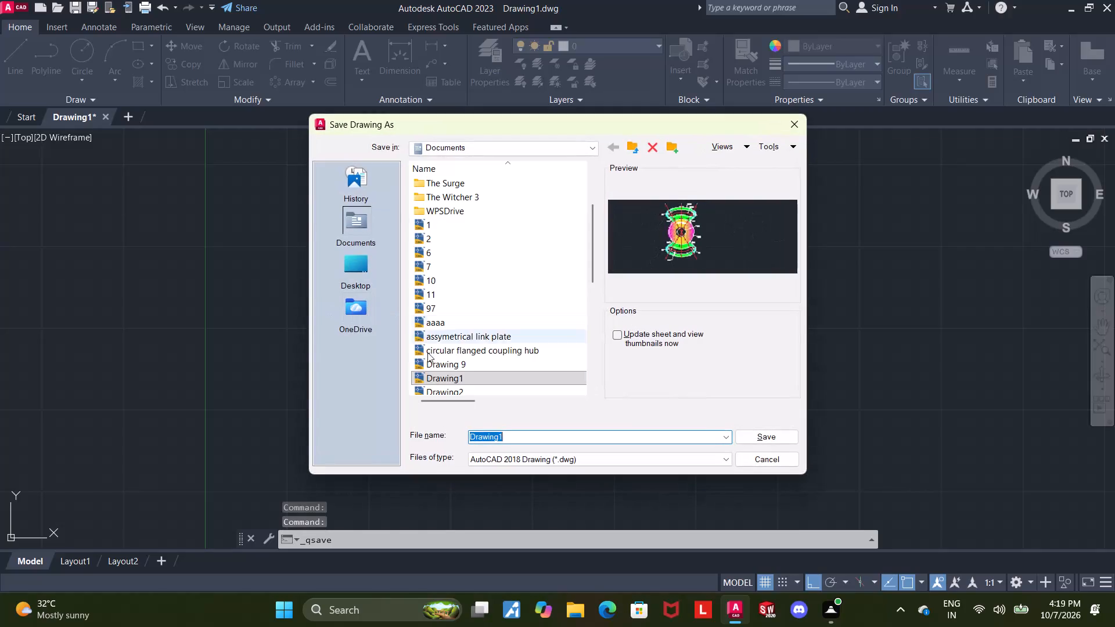
Save the drawing in Documents under the file name offset flange pivot plate.
{"action": "type", "text": "offset flange"}
{"action": "key", "text": "space"}
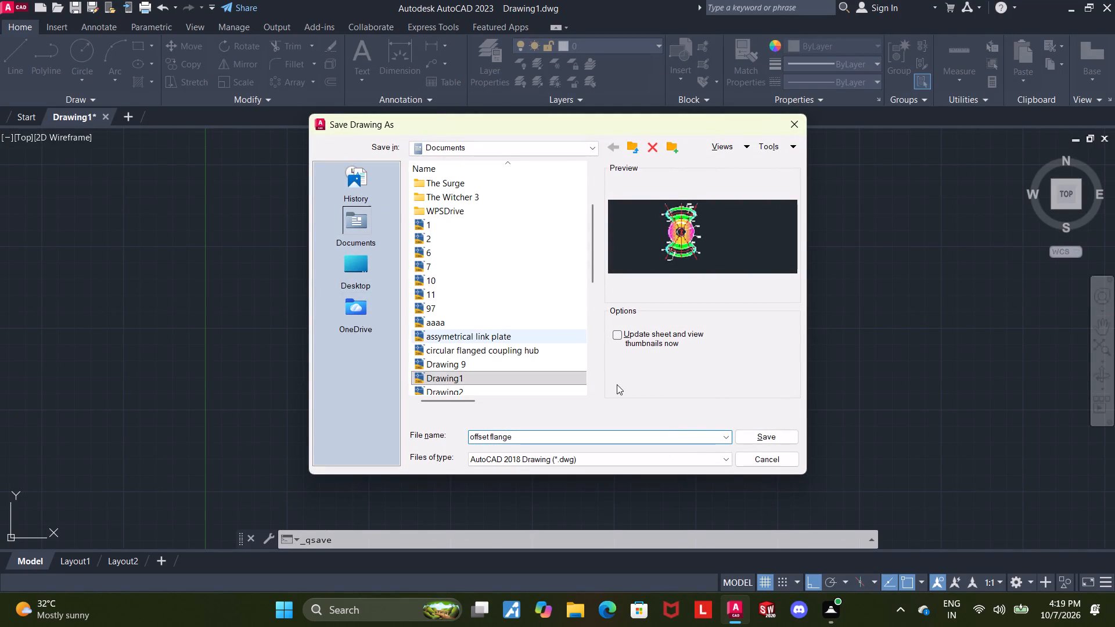
{"action": "type", "text": "pivot plate"}
{"action": "key", "text": "space"}
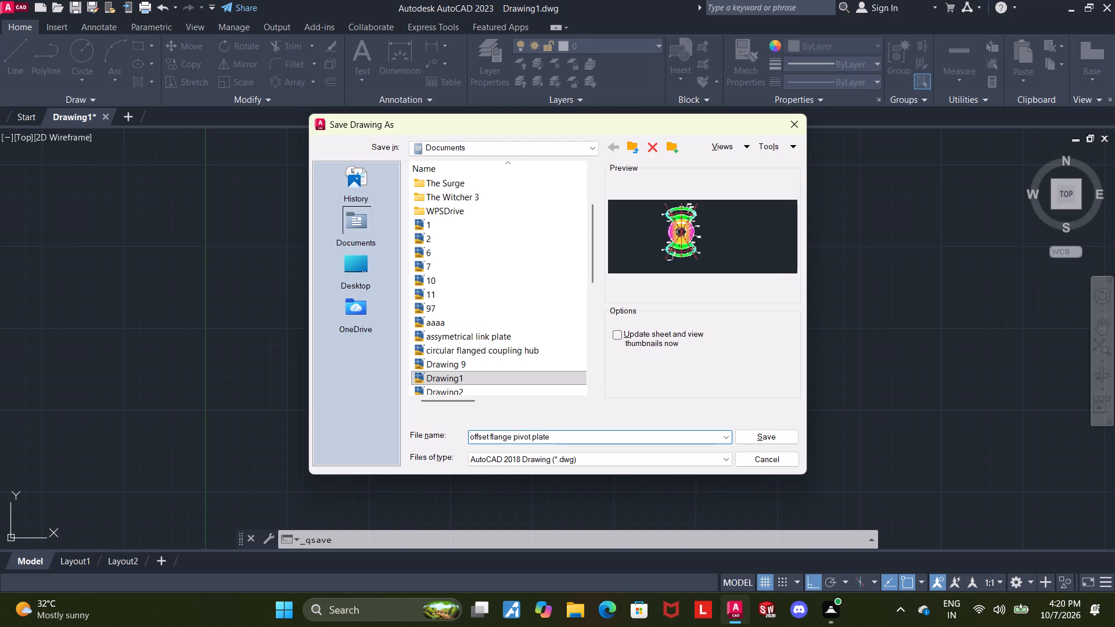
{"action": "left_click", "coordinate": [751, 437]}
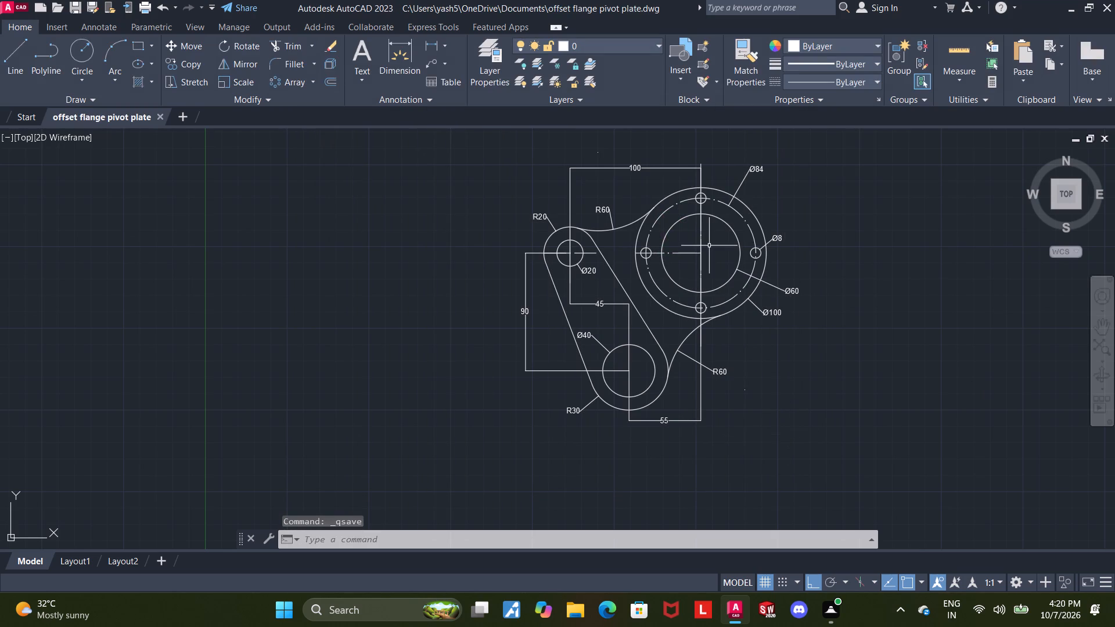
Turn off command log file recording with LOGFILEOFF.
{"action": "left_click", "coordinate": [1096, 329]}
{"action": "left_click_drag", "start_coordinate": [832, 300], "coordinate": [821, 315]}
{"action": "key", "text": "Escape"}
{"action": "key", "text": "Escape"}
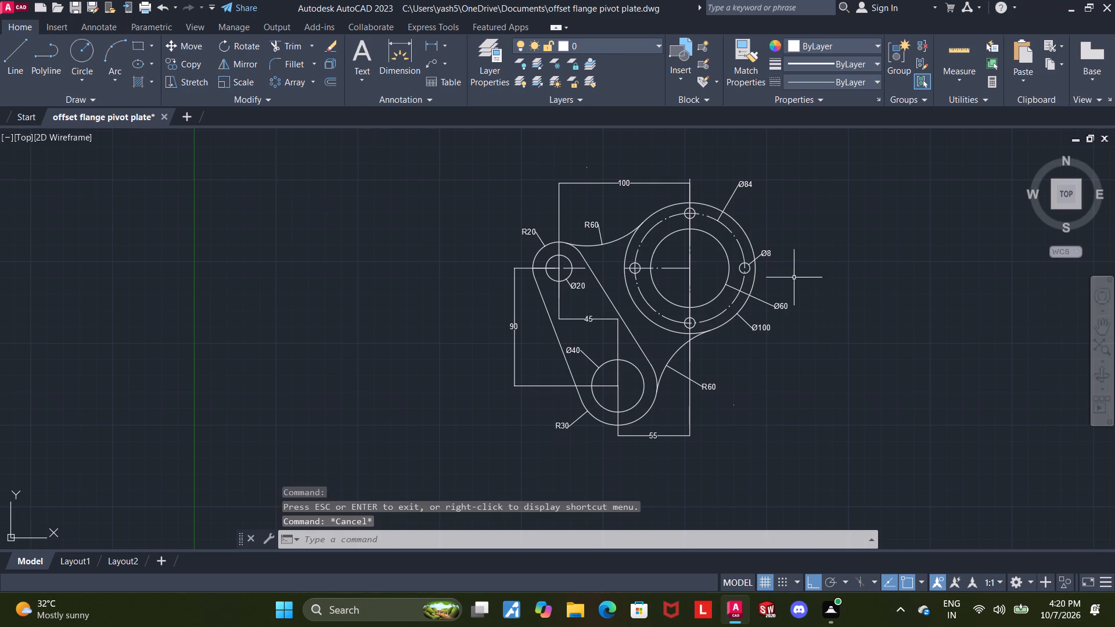
{"action": "left_click", "coordinate": [465, 543]}
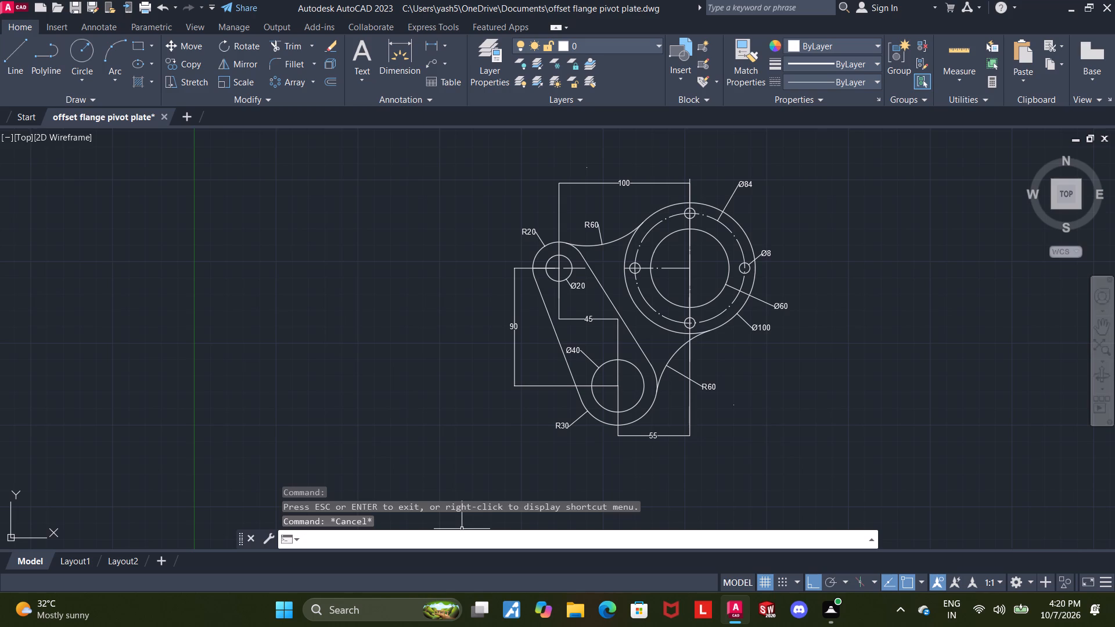
{"action": "key", "text": "e"}
{"action": "key", "text": "BackSpace"}
{"action": "type", "text": "logfile"}
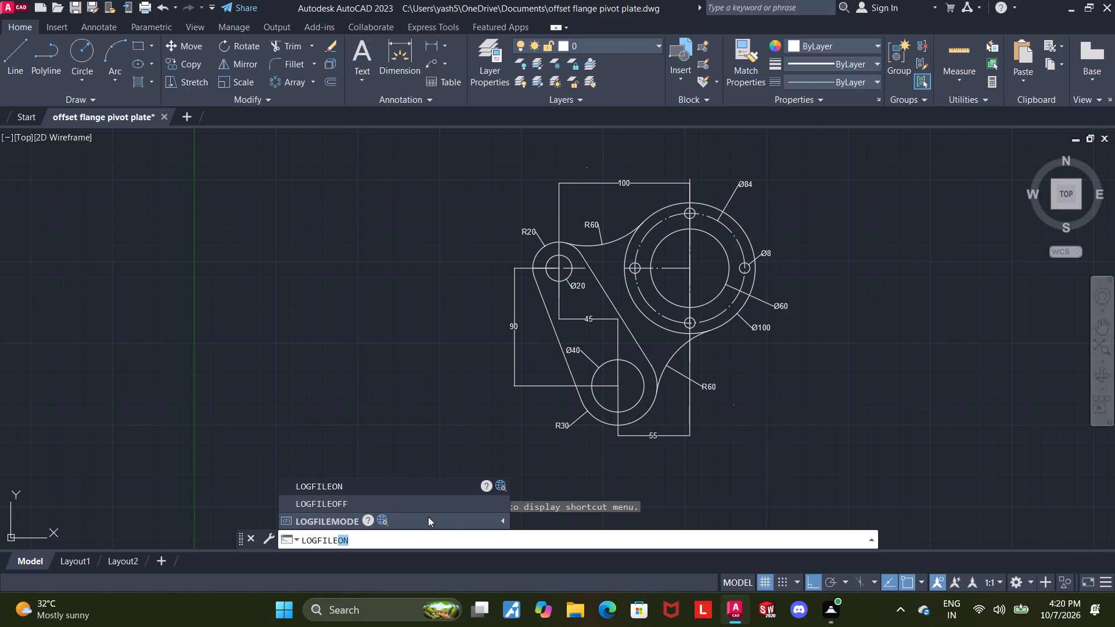
{"action": "left_click", "coordinate": [382, 503]}
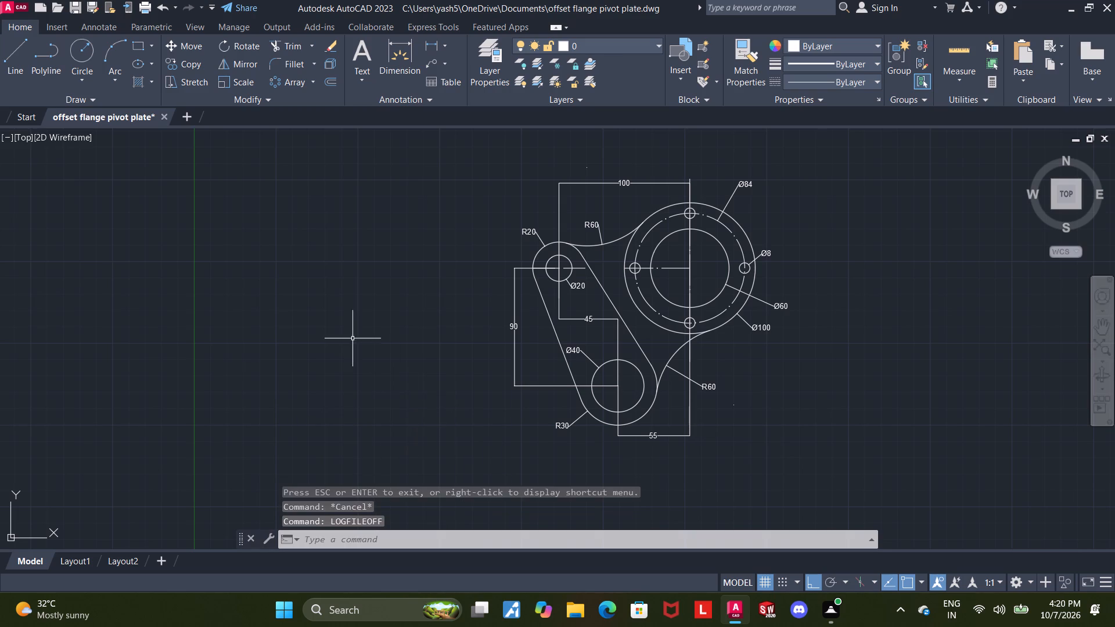
Save the drawing, then save it again as an AutoCAD 2018 drawing over the existing offset flange pivot plate file.
{"action": "key", "text": "ctrl+s"}
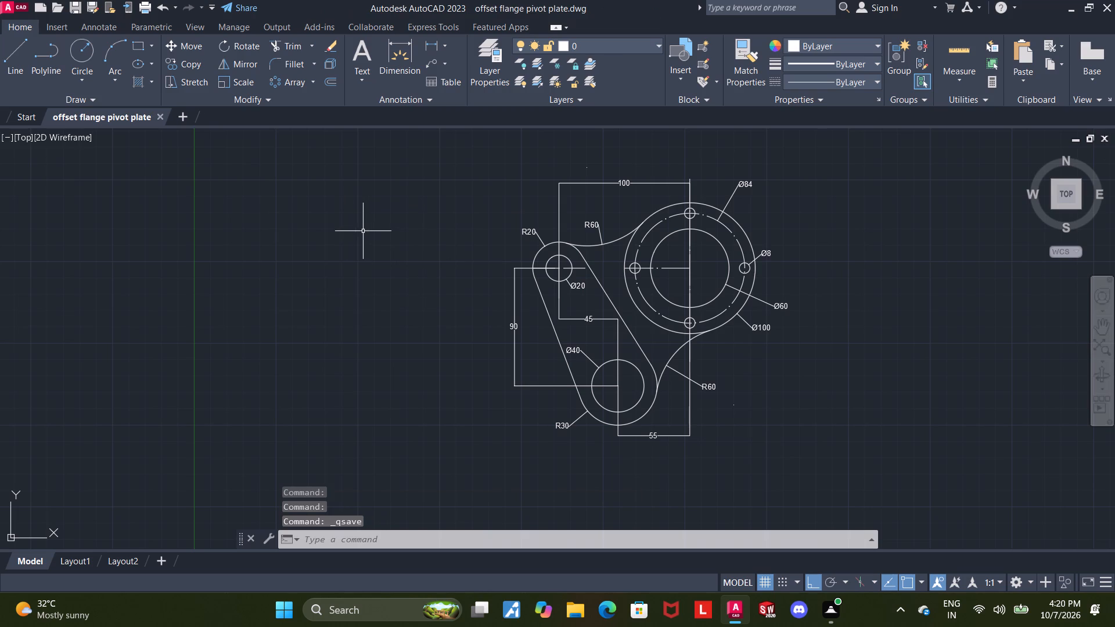
{"action": "left_click", "coordinate": [16, 2]}
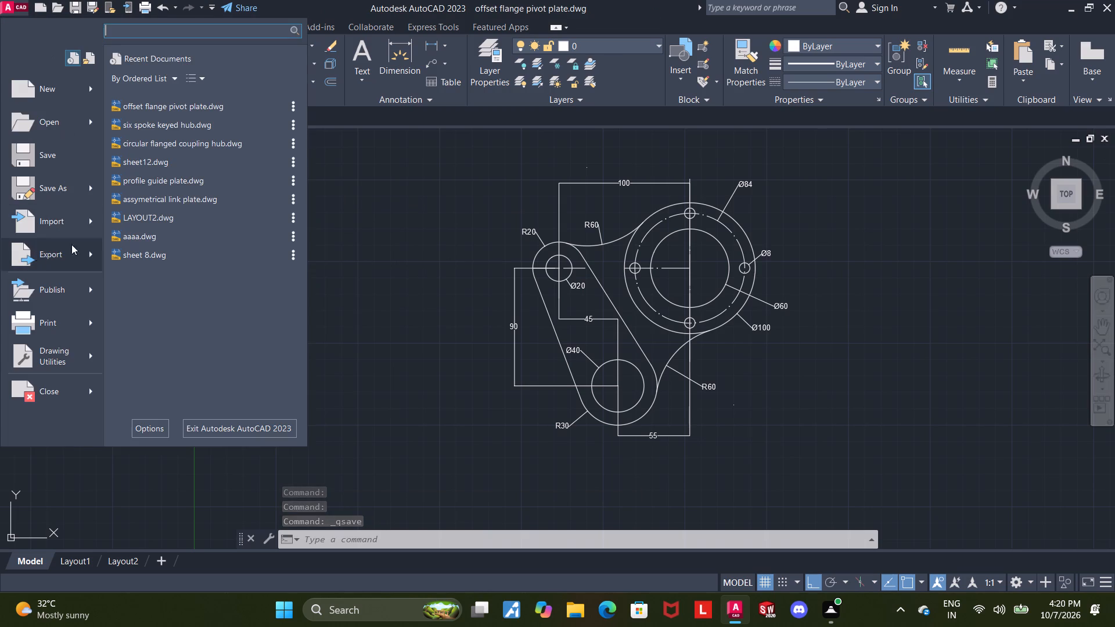
{"action": "left_click", "coordinate": [54, 186]}
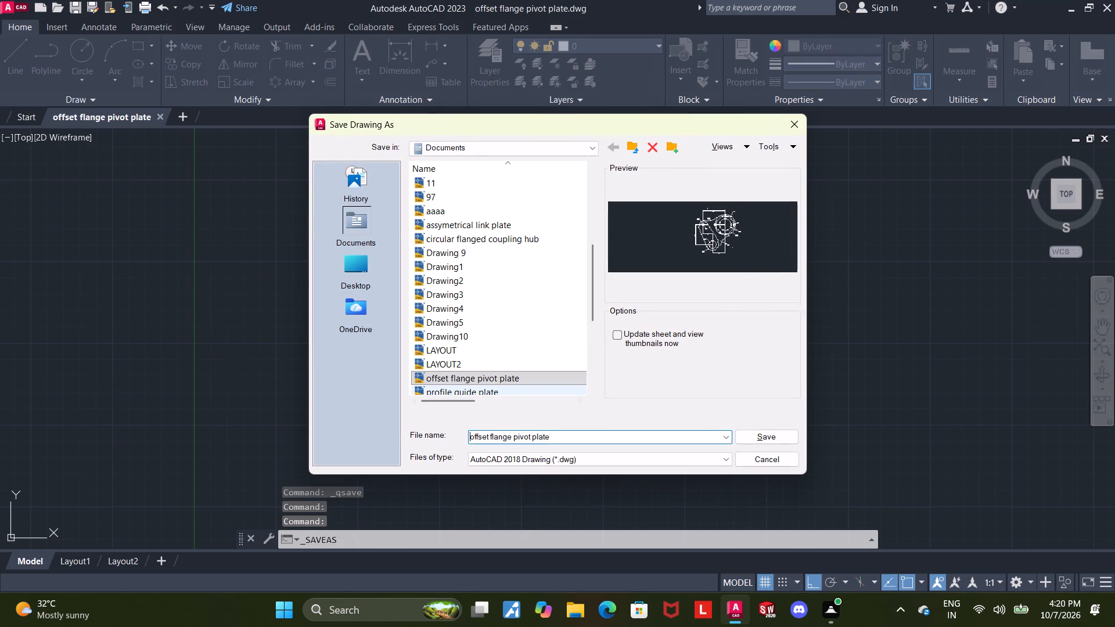
{"action": "left_click", "coordinate": [779, 440]}
{"action": "left_click", "coordinate": [549, 340]}
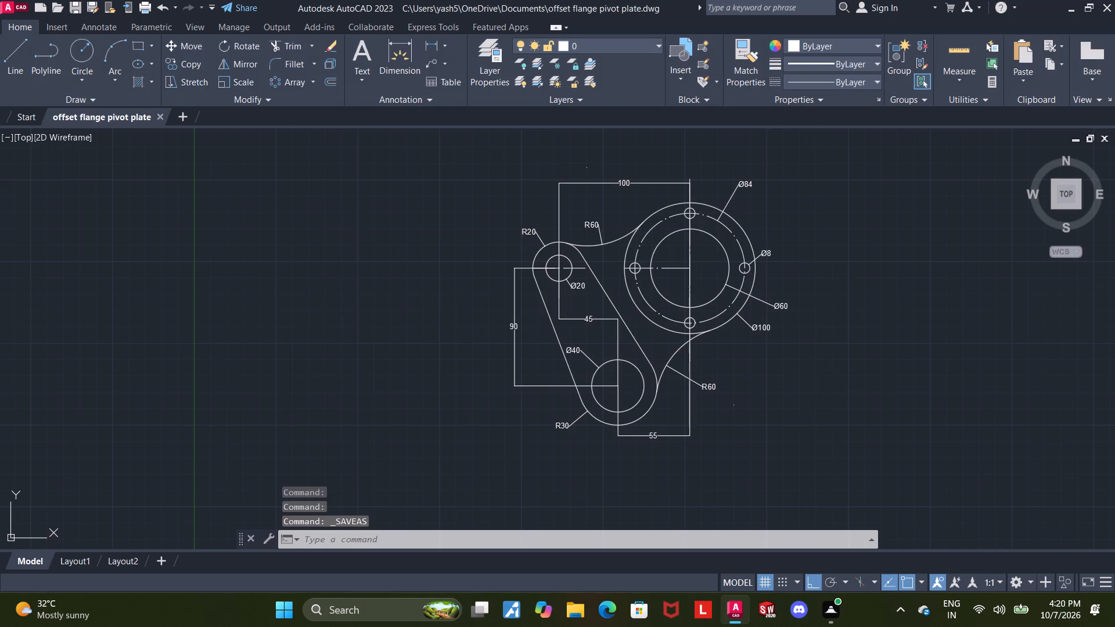
Set up a plot of the model with the DWG To PDF.pc3 plotter on ISO A4 (297.00 x 210.00 MM) paper.
{"action": "left_click", "coordinate": [538, 536]}
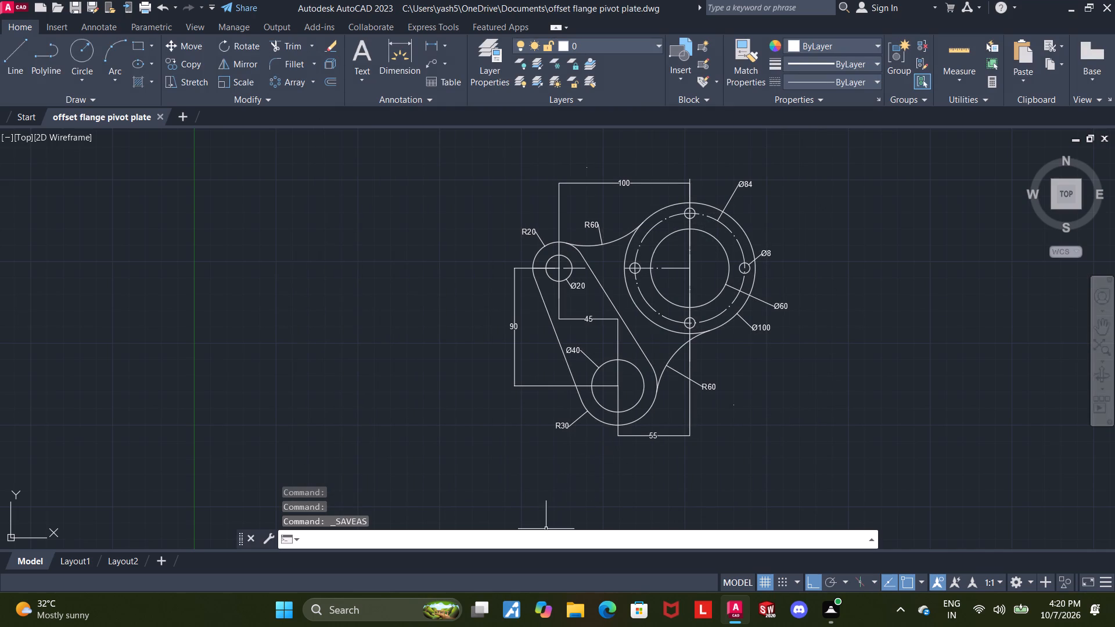
{"action": "type", "text": "plot"}
{"action": "key", "text": "Return"}
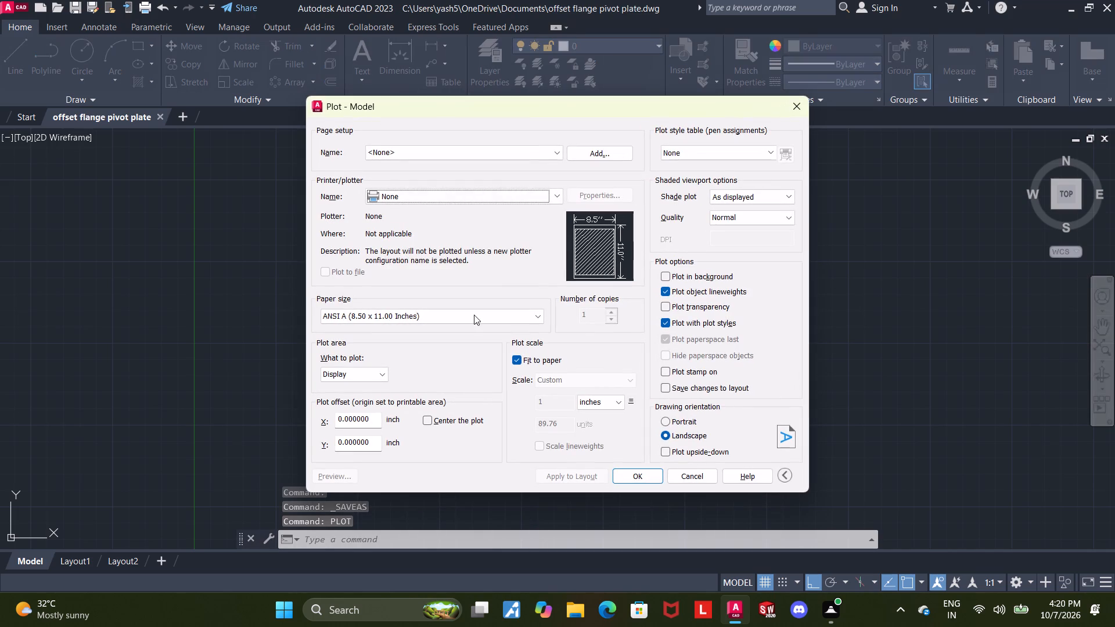
{"action": "left_click", "coordinate": [420, 197]}
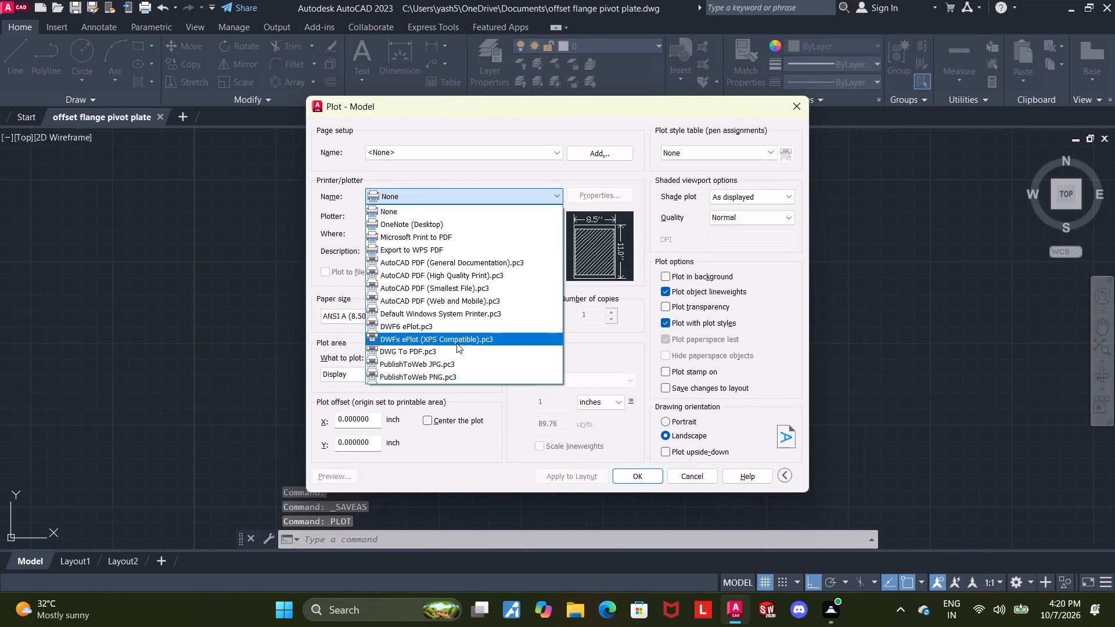
{"action": "left_click", "coordinate": [454, 352]}
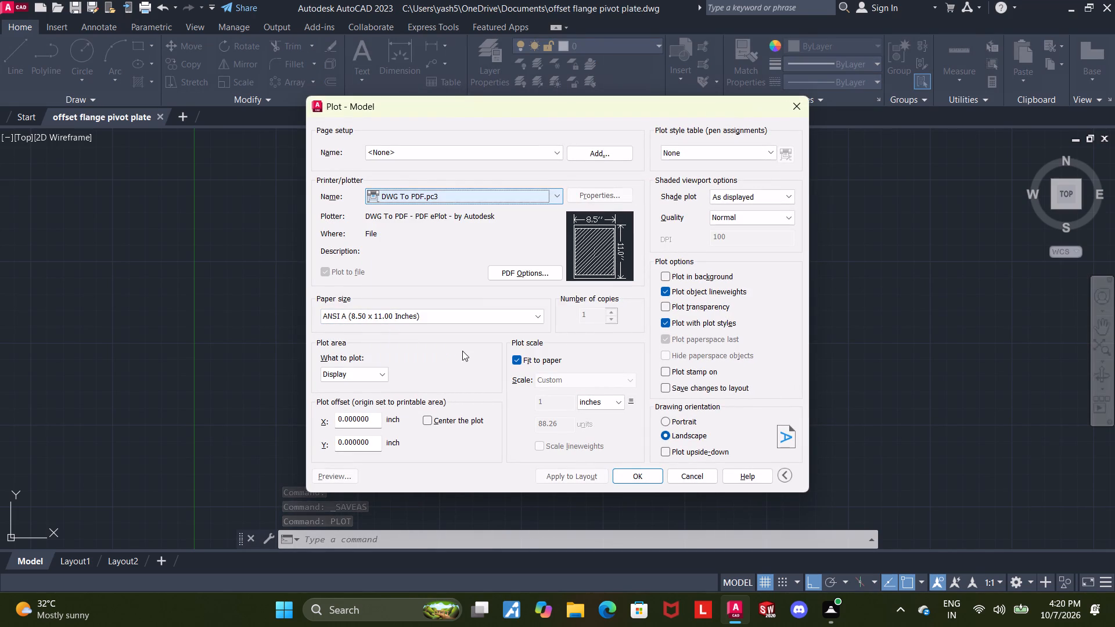
{"action": "left_click", "coordinate": [453, 319]}
{"action": "scroll", "coordinate": [417, 466], "scroll_direction": "down", "scroll_amount": 7}
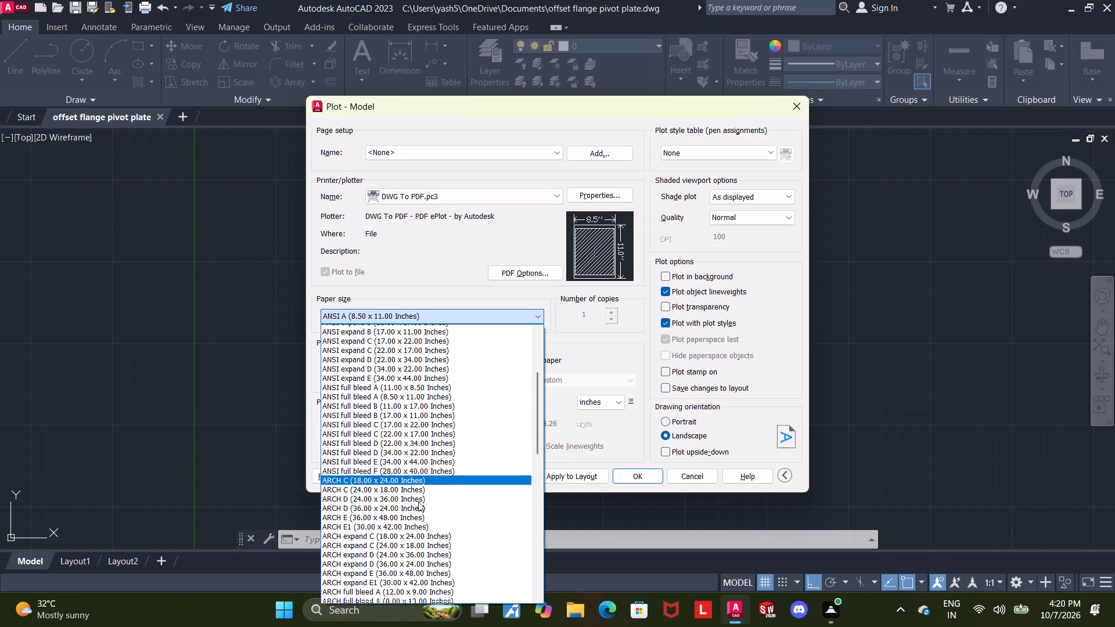
{"action": "scroll", "coordinate": [418, 502], "scroll_direction": "down", "scroll_amount": 3}
{"action": "scroll", "coordinate": [369, 528], "scroll_direction": "down", "scroll_amount": 2}
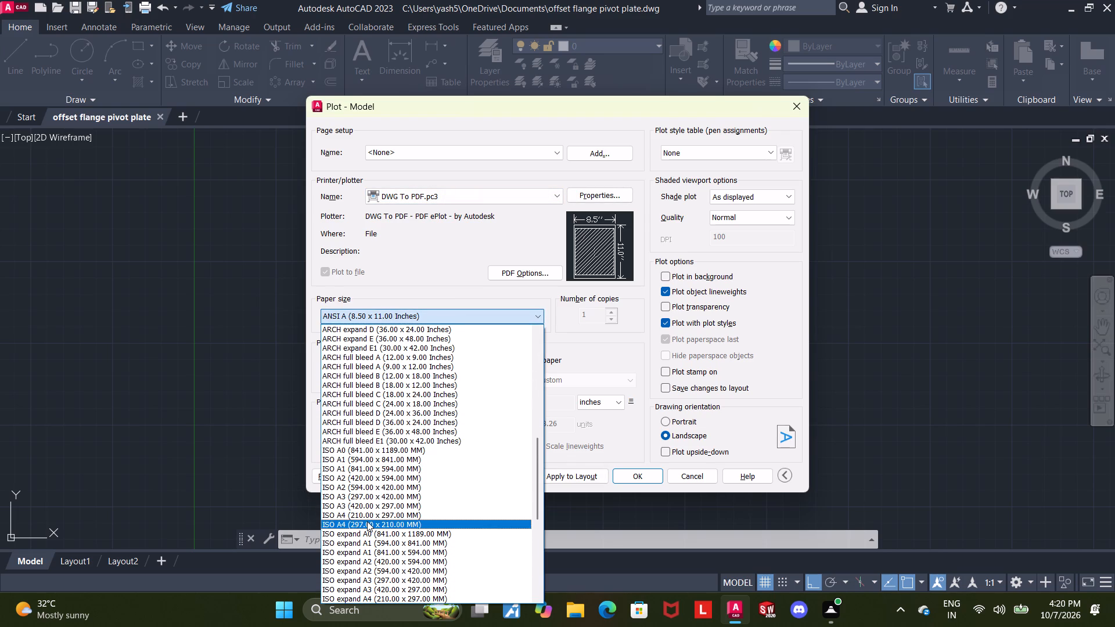
{"action": "left_click", "coordinate": [367, 521]}
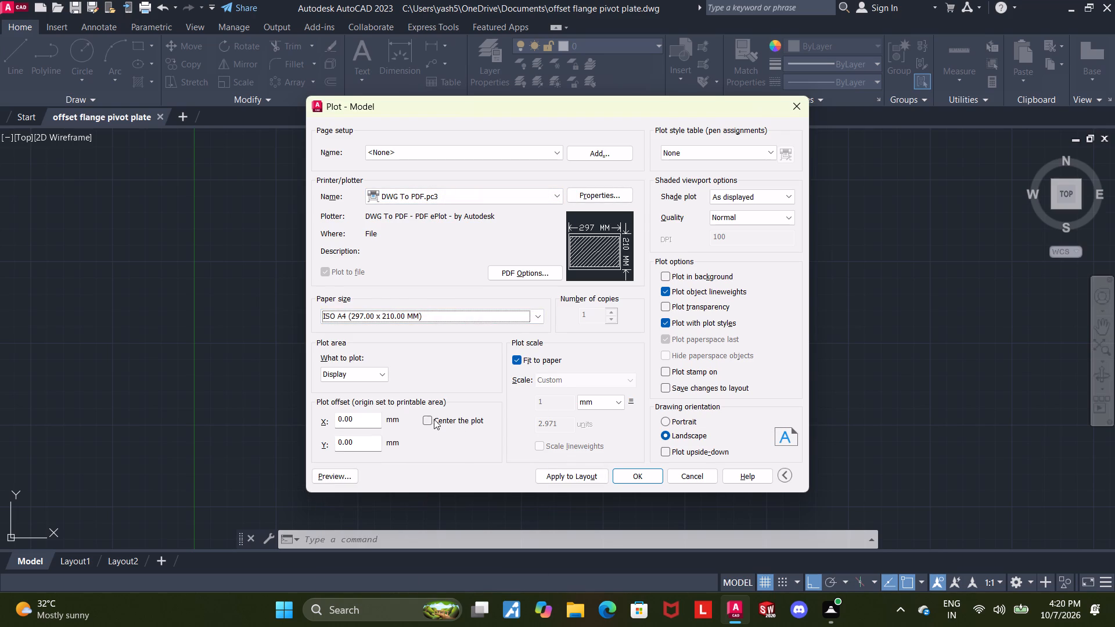
Center the plot and set the plot area to a window enclosing the whole dimensioned part.
{"action": "left_click", "coordinate": [428, 421]}
{"action": "left_click", "coordinate": [350, 380]}
{"action": "left_click", "coordinate": [355, 413]}
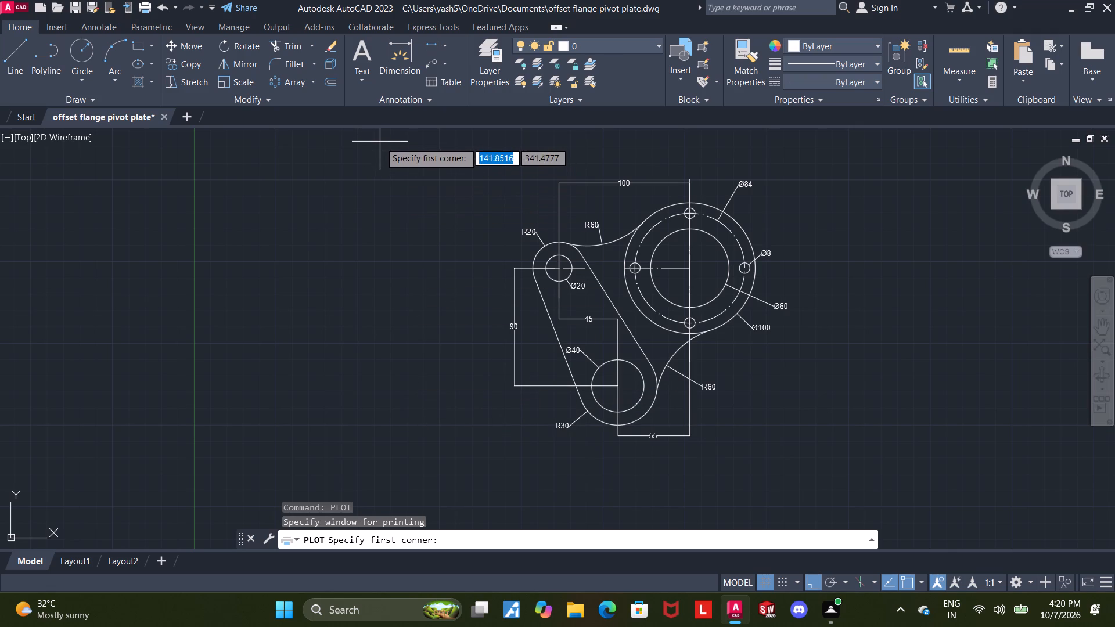
{"action": "left_click_drag", "start_coordinate": [380, 142], "coordinate": [897, 481]}
{"action": "left_click", "coordinate": [895, 482]}
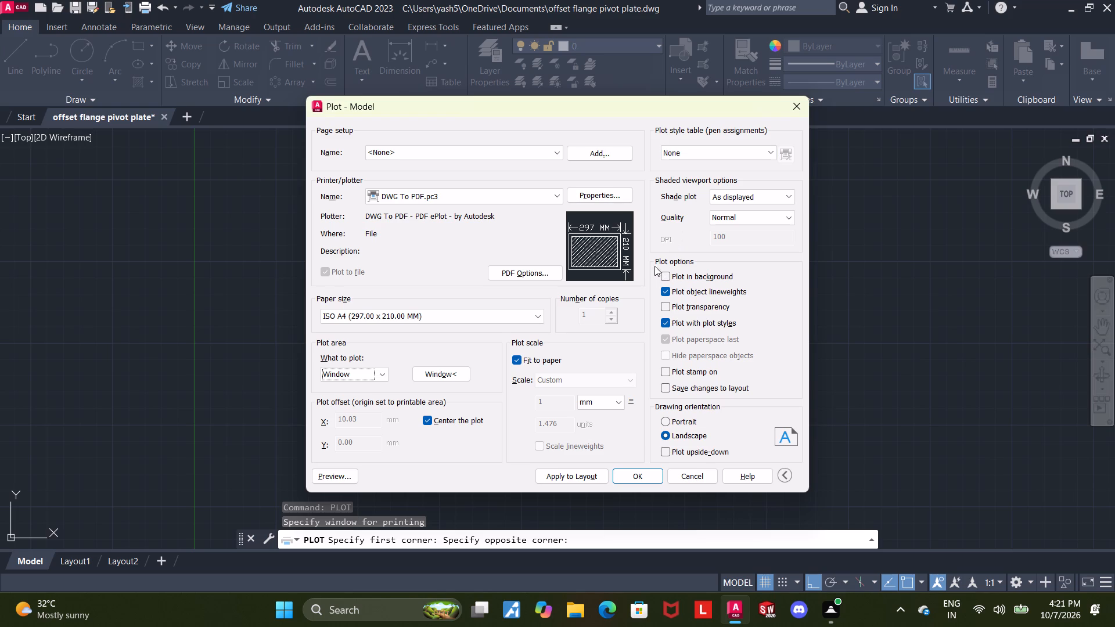
Plot the drawing to a PDF named offset flange pivot plate-Model.pdf in Documents.
{"action": "left_click", "coordinate": [646, 474]}
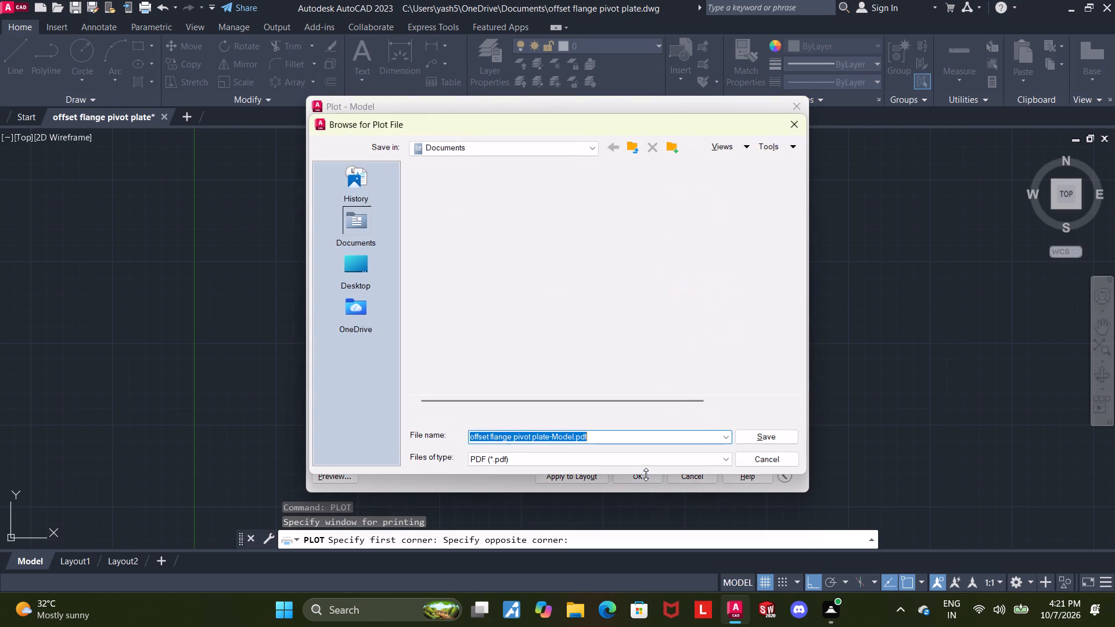
{"action": "left_click", "coordinate": [760, 431]}
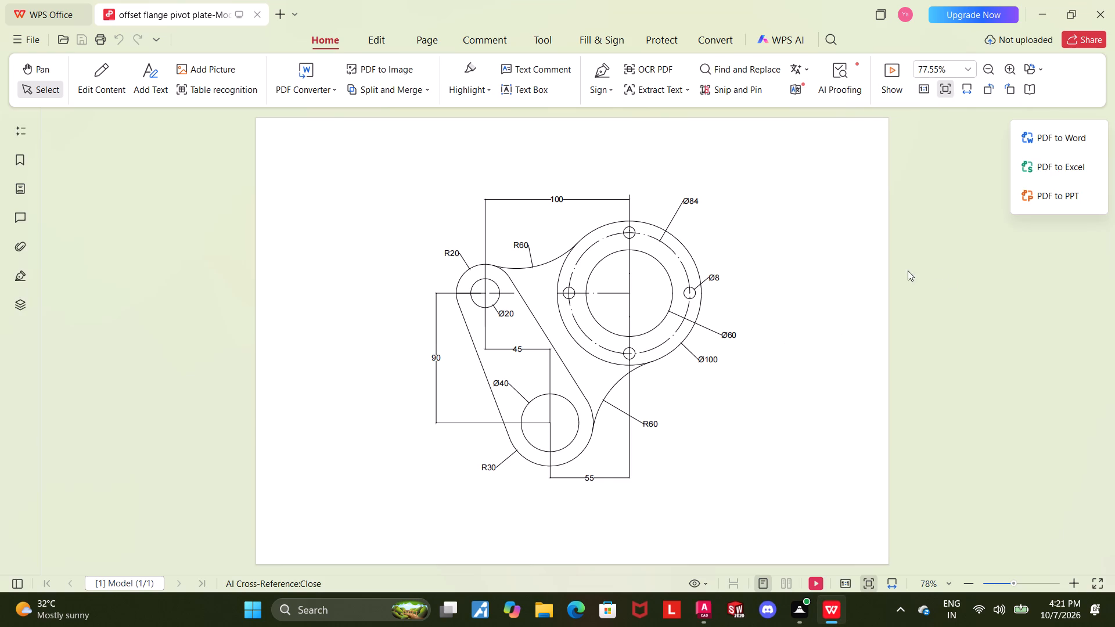
Close the plotted PDF in WPS Office without saving it to WPS Cloud.
{"action": "left_click", "coordinate": [1105, 10]}
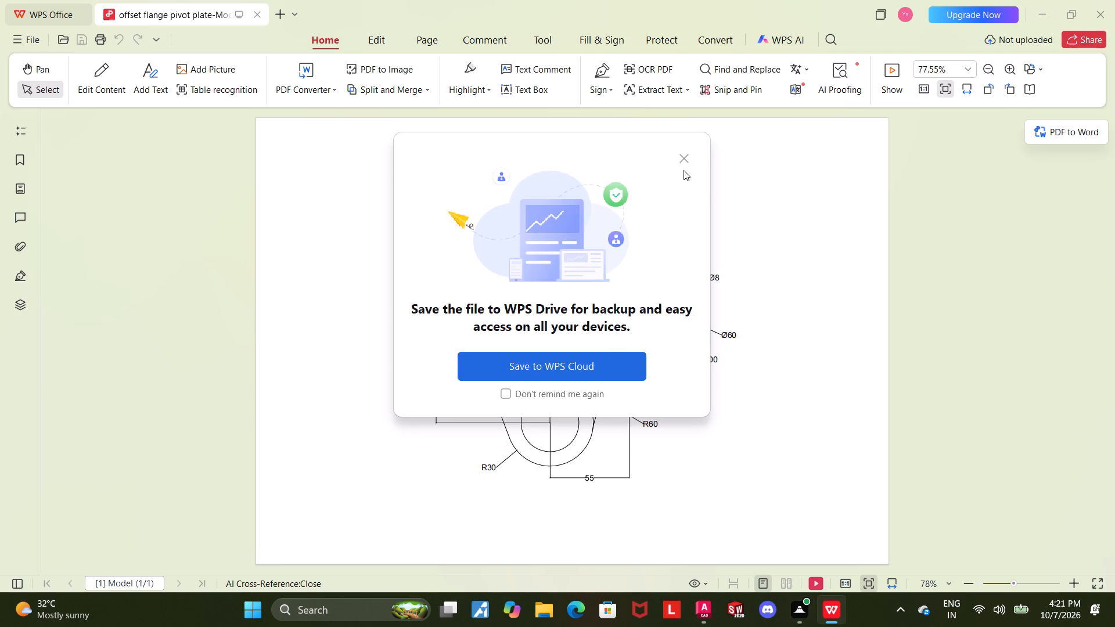
{"action": "left_click", "coordinate": [684, 164]}
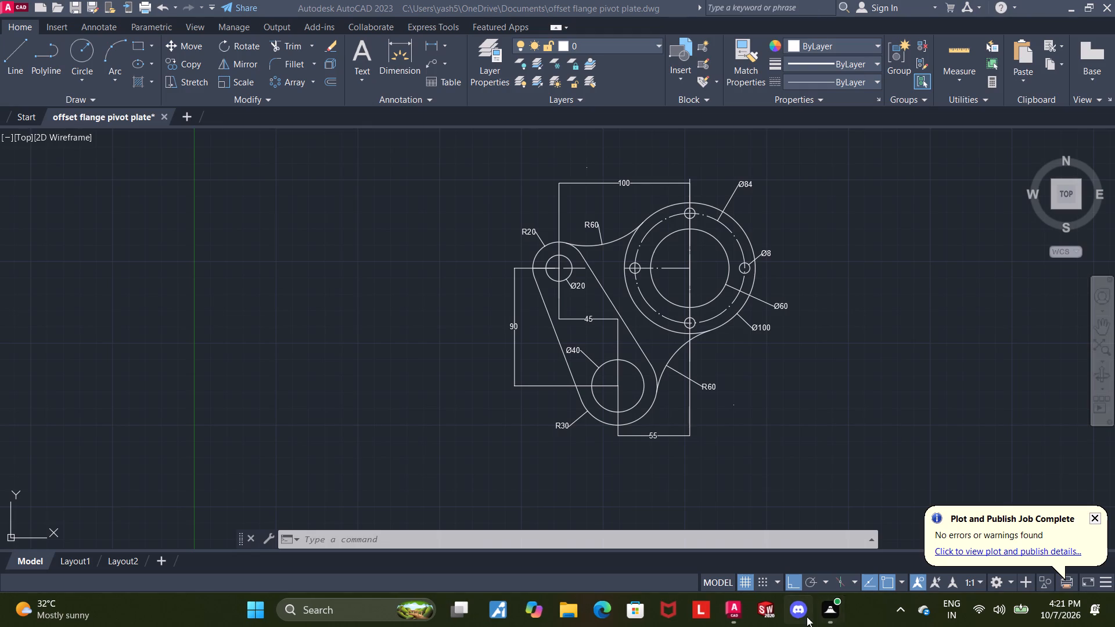